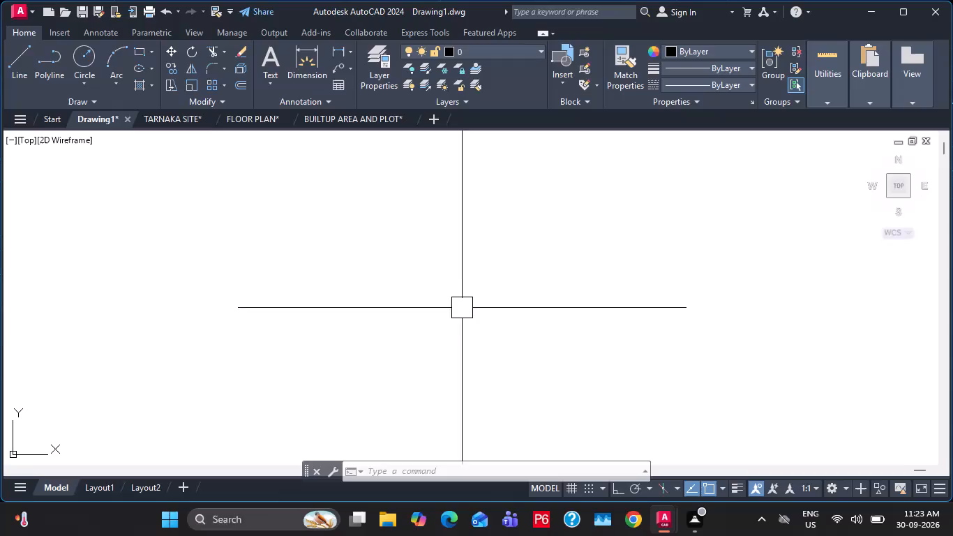
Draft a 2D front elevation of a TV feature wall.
Check the file saving and safety settings in the program options.
{"action": "key", "text": "Escape"}
{"action": "key", "text": "Escape"}
{"action": "middle_click_drag", "start_coordinate": [321, 283], "coordinate": [306, 306]}
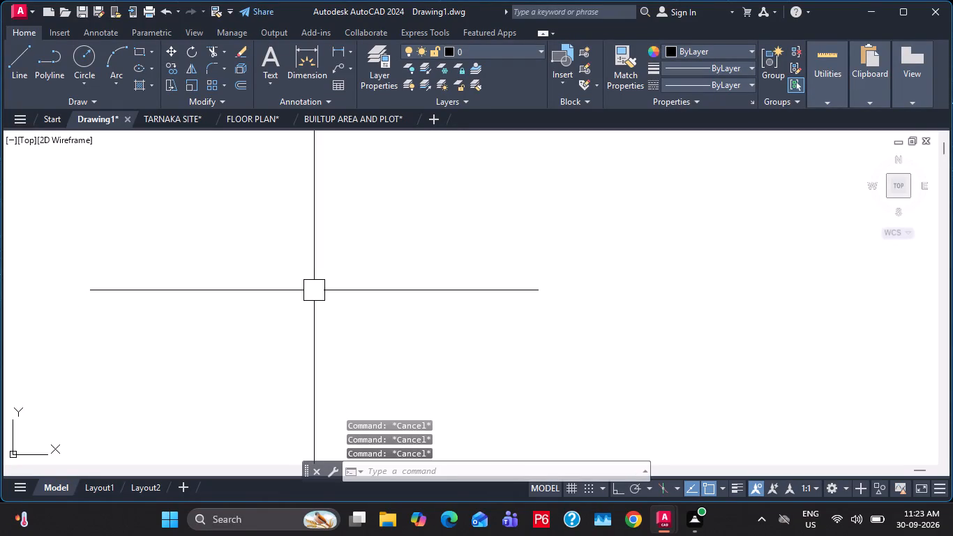
{"action": "type", "text": "OP"}
{"action": "key", "text": "space"}
{"action": "key", "text": "space"}
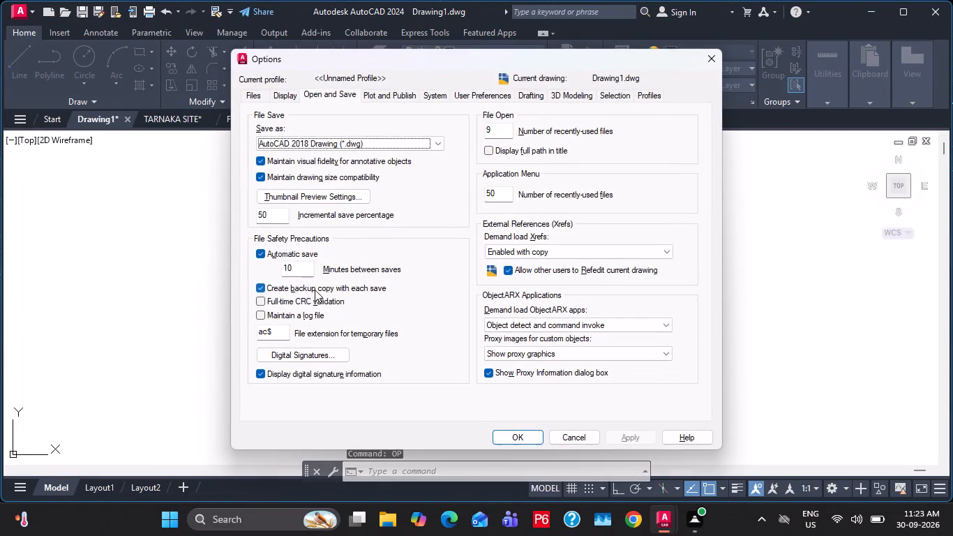
{"action": "key", "text": "Return"}
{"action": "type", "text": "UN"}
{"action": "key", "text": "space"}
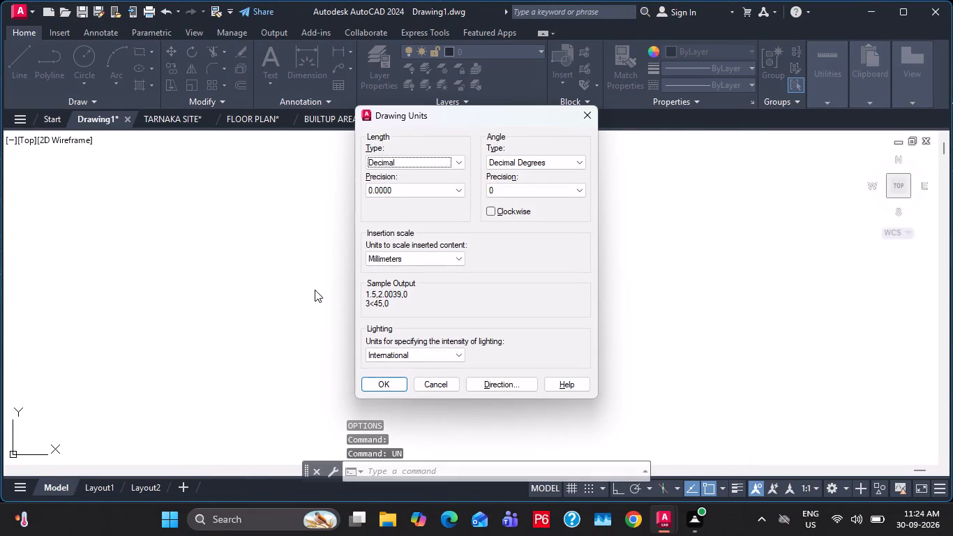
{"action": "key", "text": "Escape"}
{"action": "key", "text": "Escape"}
Turn on command log recording with LOGFILEON.
{"action": "type", "text": "LOG"}
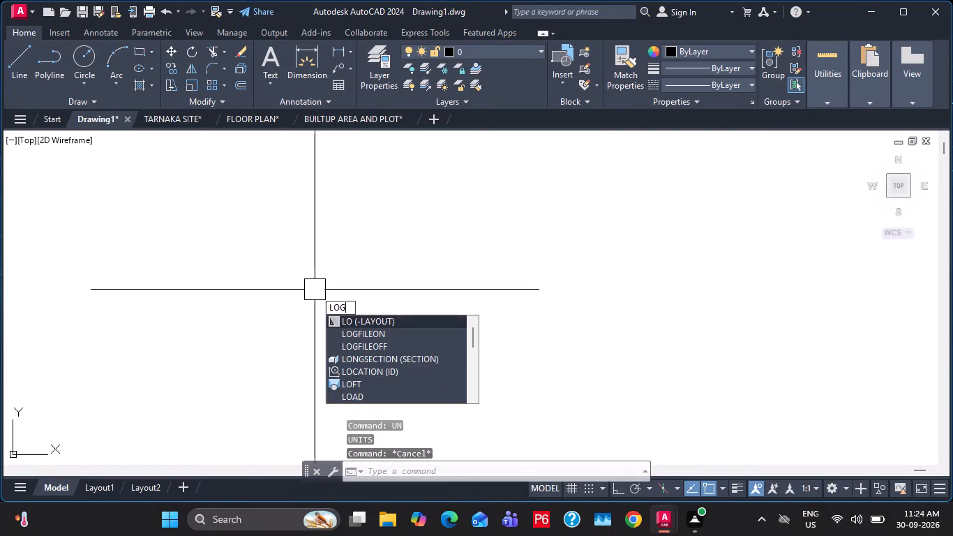
{"action": "left_click", "coordinate": [382, 320]}
Set the drawing units to Engineering length with 0'-0.0" precision and the insertion scale to Inches.
{"action": "type", "text": "UN"}
{"action": "key", "text": "space"}
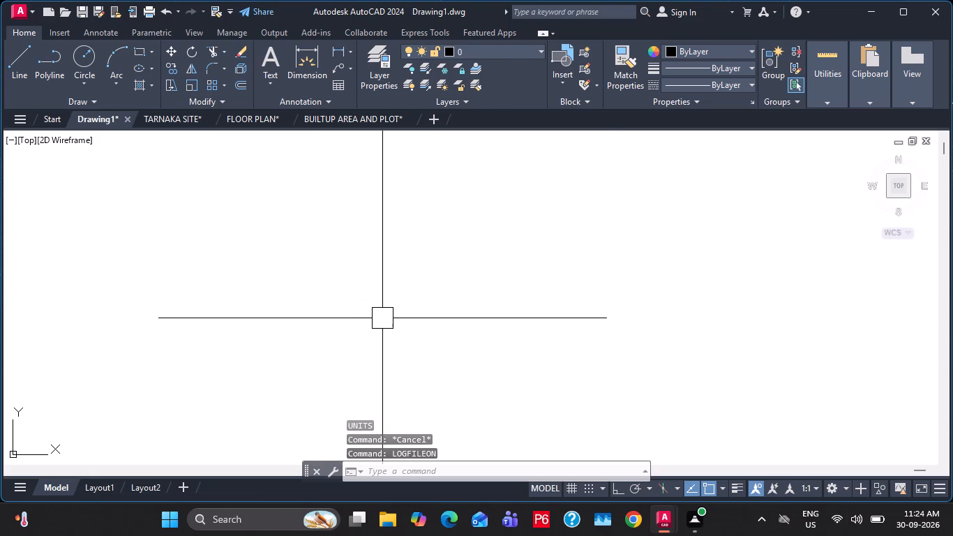
{"action": "left_click", "coordinate": [422, 157]}
{"action": "left_click", "coordinate": [414, 196]}
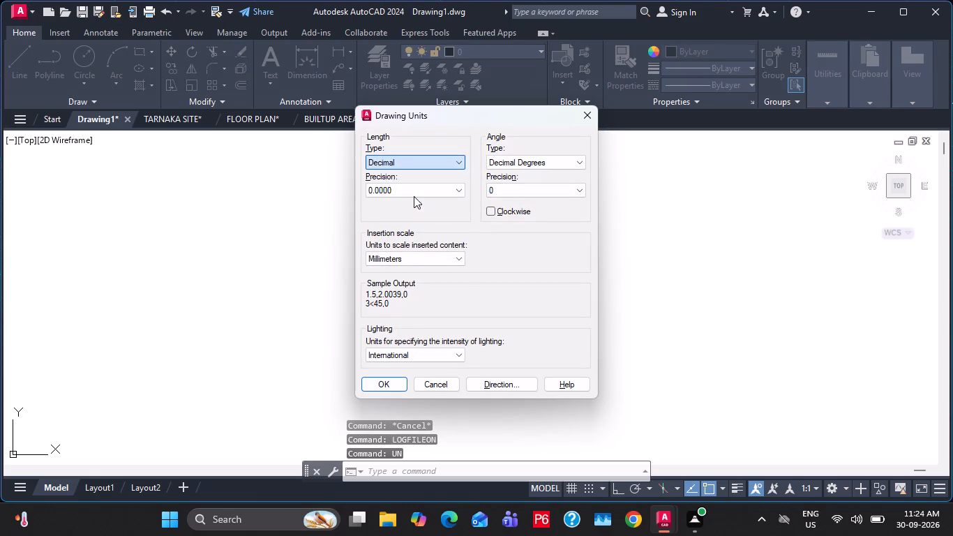
{"action": "left_click", "coordinate": [416, 189]}
{"action": "left_click", "coordinate": [397, 212]}
{"action": "left_click", "coordinate": [390, 263]}
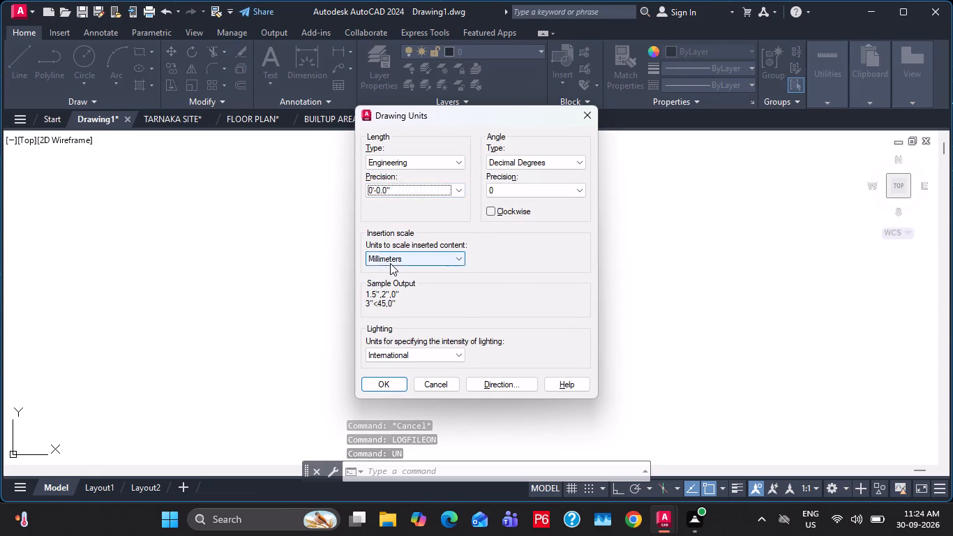
{"action": "left_click", "coordinate": [386, 285]}
{"action": "left_click", "coordinate": [386, 263]}
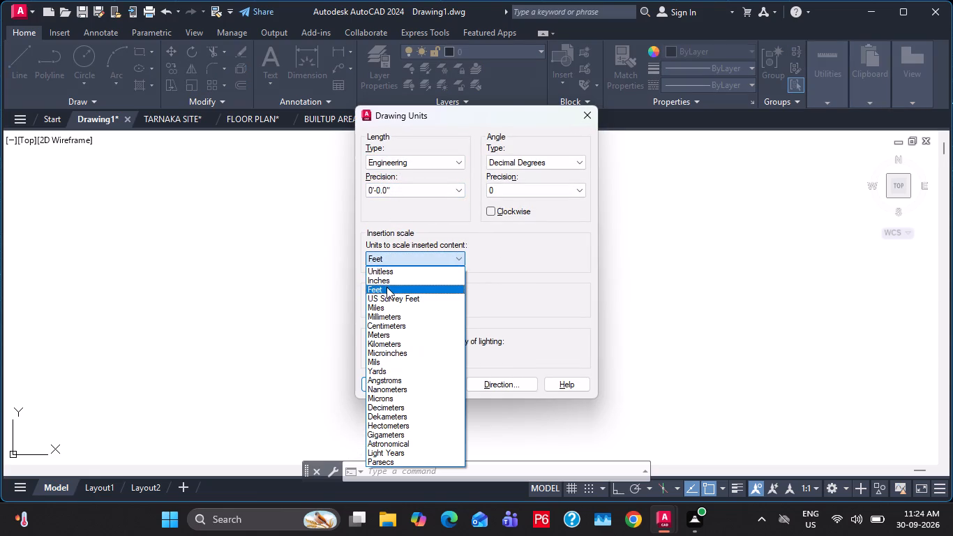
{"action": "left_click", "coordinate": [387, 279]}
{"action": "left_click", "coordinate": [389, 386]}
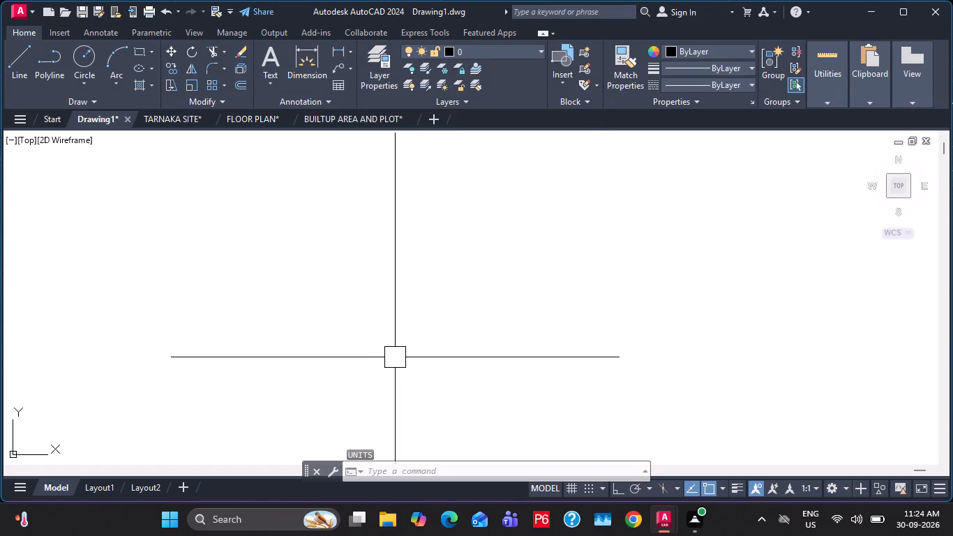
Modify dimension style ISO-25 to Engineering primary units with 0'-0.0" precision and set it current.
{"action": "type", "text": "D"}
{"action": "key", "text": "space"}
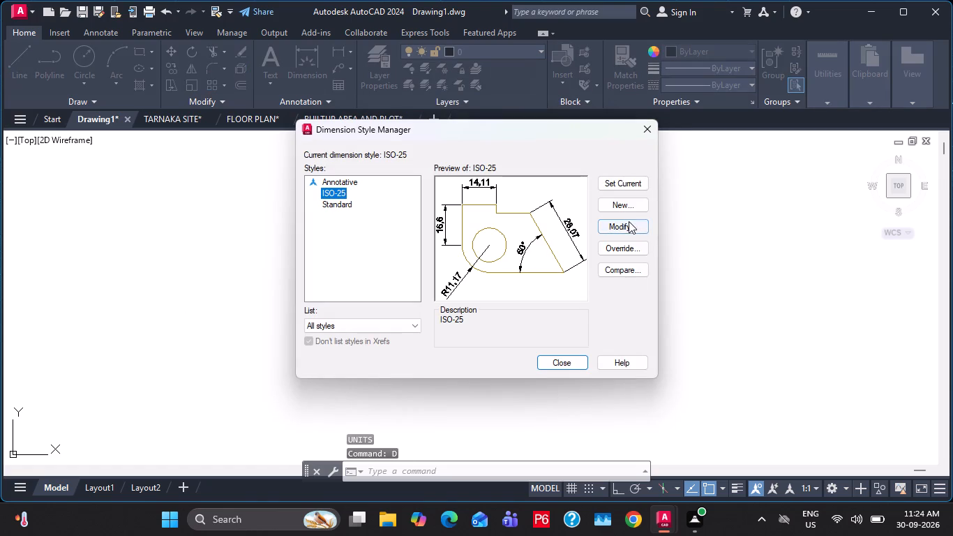
{"action": "left_click", "coordinate": [629, 221]}
{"action": "left_click", "coordinate": [428, 137]}
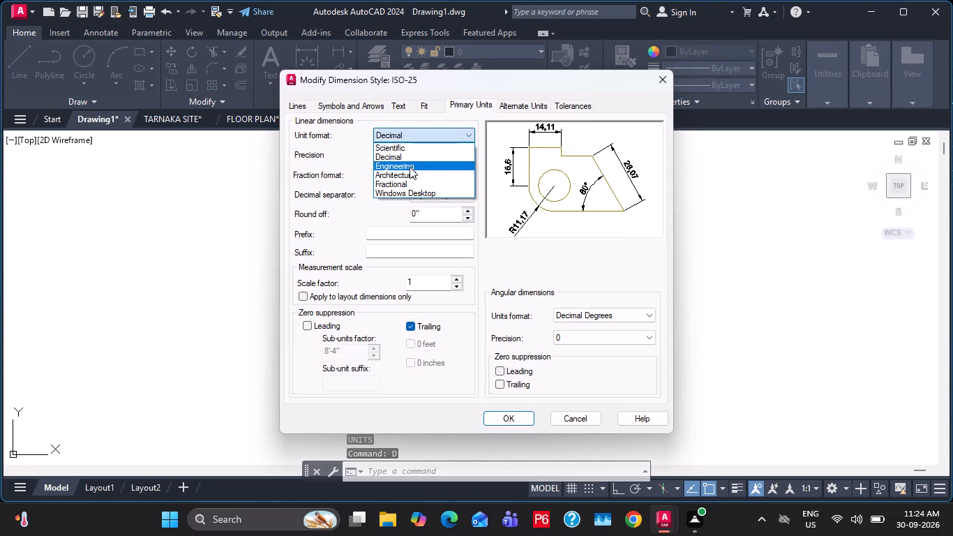
{"action": "left_click", "coordinate": [410, 167]}
{"action": "left_click", "coordinate": [412, 158]}
{"action": "left_click", "coordinate": [409, 178]}
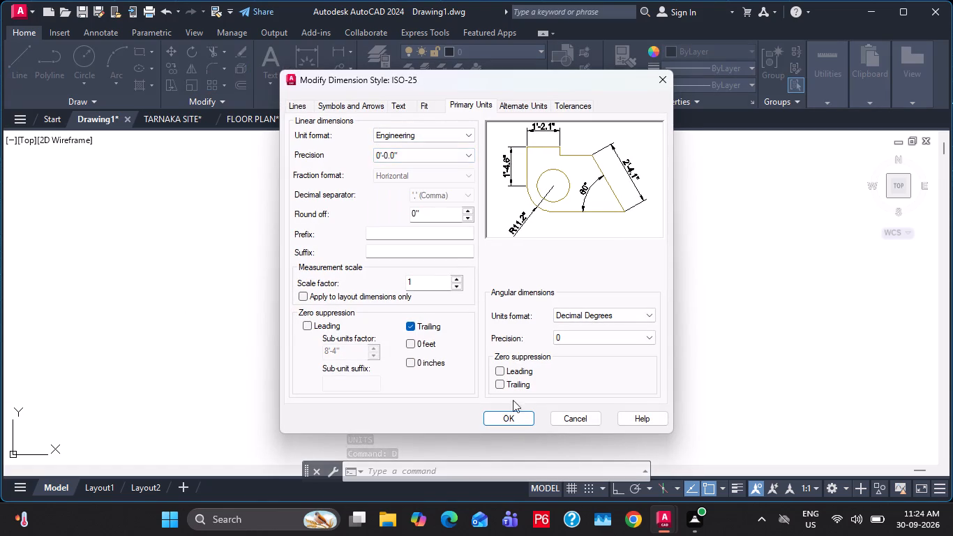
{"action": "left_click", "coordinate": [517, 422]}
{"action": "double_click", "coordinate": [629, 185]}
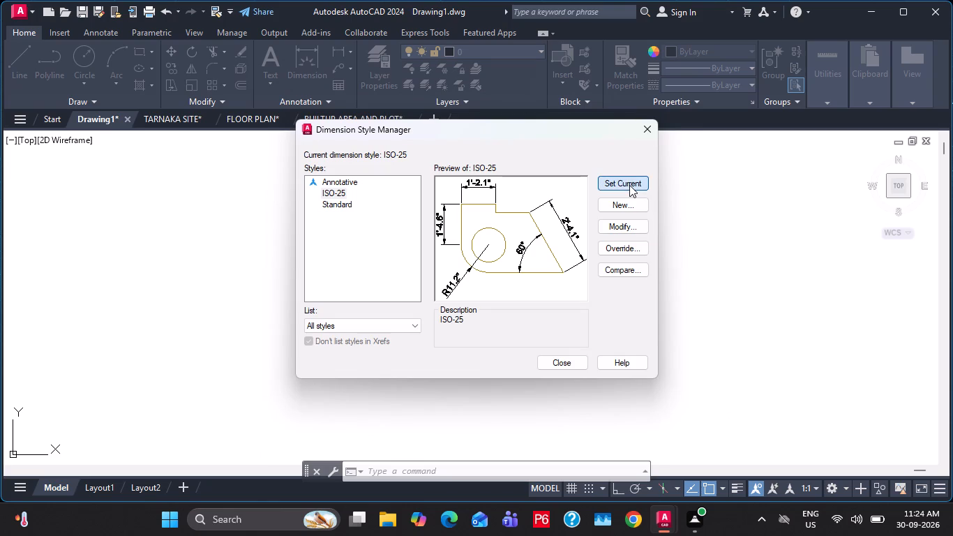
{"action": "left_click", "coordinate": [572, 366]}
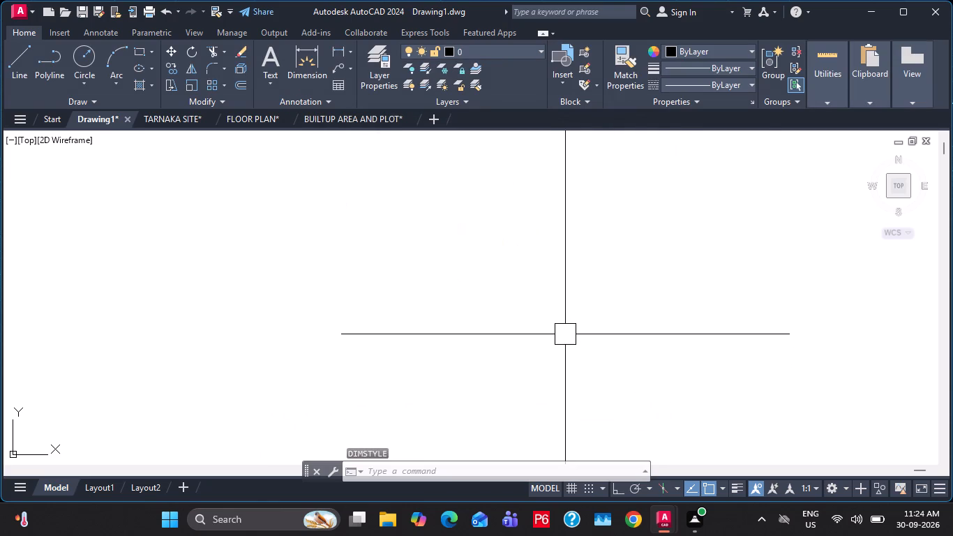
Save the drawing as TV UNIT 2D DESIGN in New folder, inside the desktop's FUJI folder.
{"action": "key", "text": "ctrl+s"}
{"action": "left_click", "coordinate": [300, 228]}
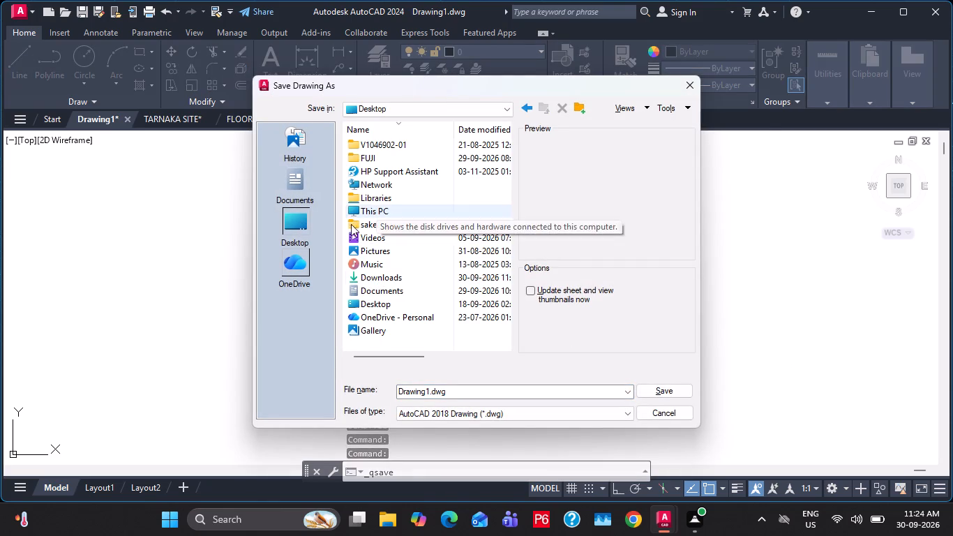
{"action": "double_click", "coordinate": [381, 162]}
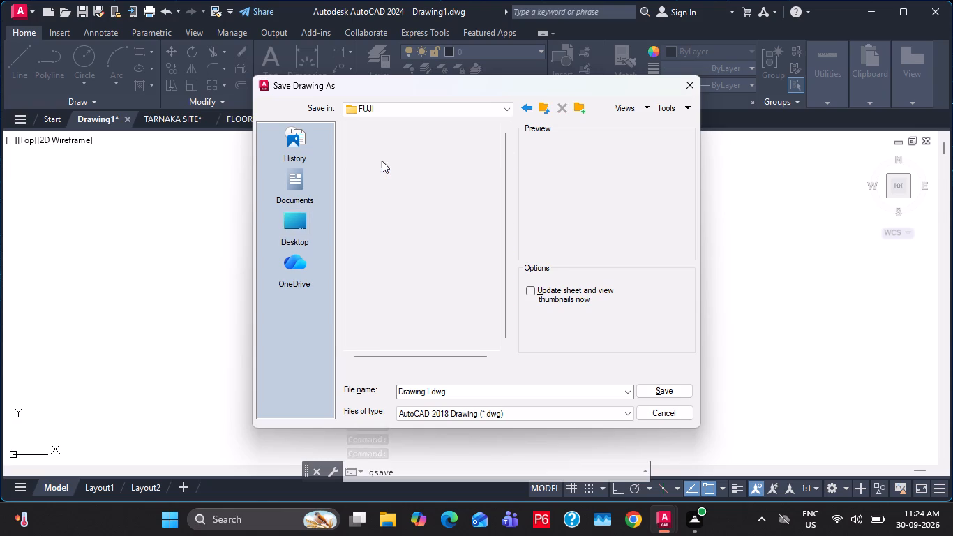
{"action": "scroll", "coordinate": [405, 278], "scroll_direction": "down", "scroll_amount": 3}
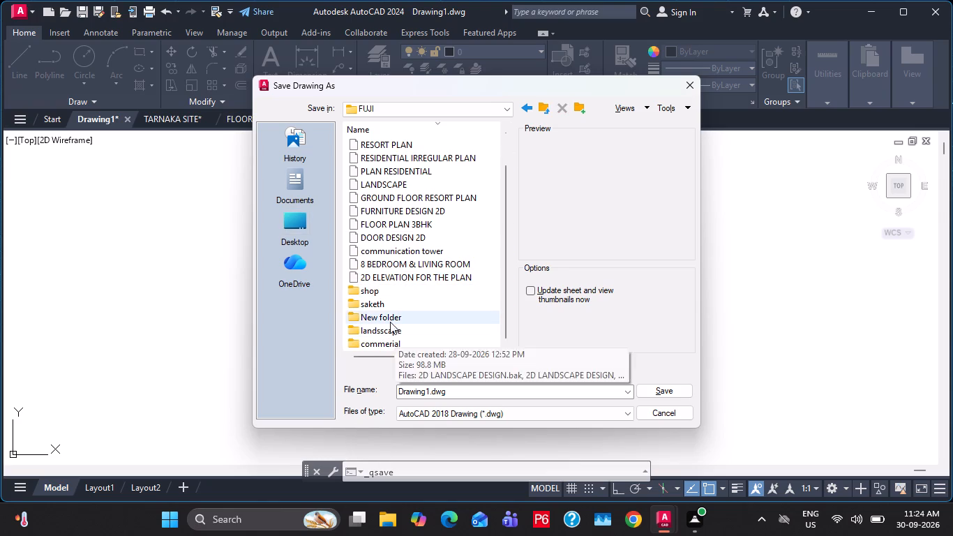
{"action": "double_click", "coordinate": [390, 318]}
{"action": "left_click", "coordinate": [452, 394]}
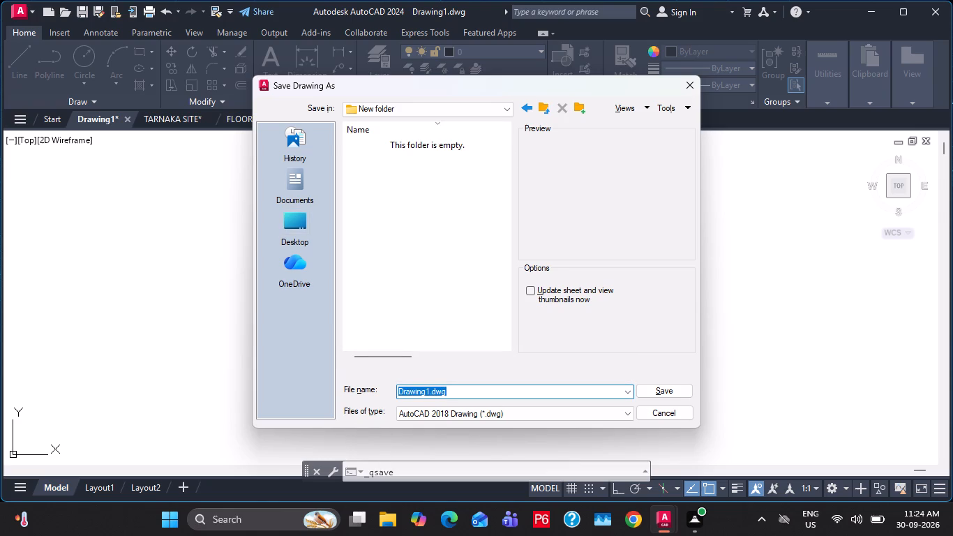
{"action": "type", "text": "TV UNIT"}
{"action": "key", "text": "space"}
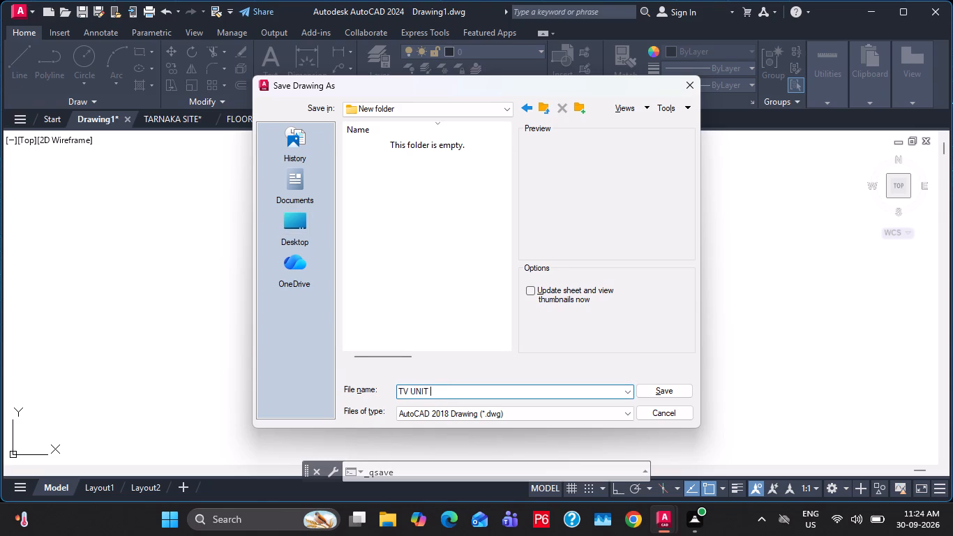
{"action": "type", "text": "2D DESIGN"}
{"action": "key", "text": "Return"}
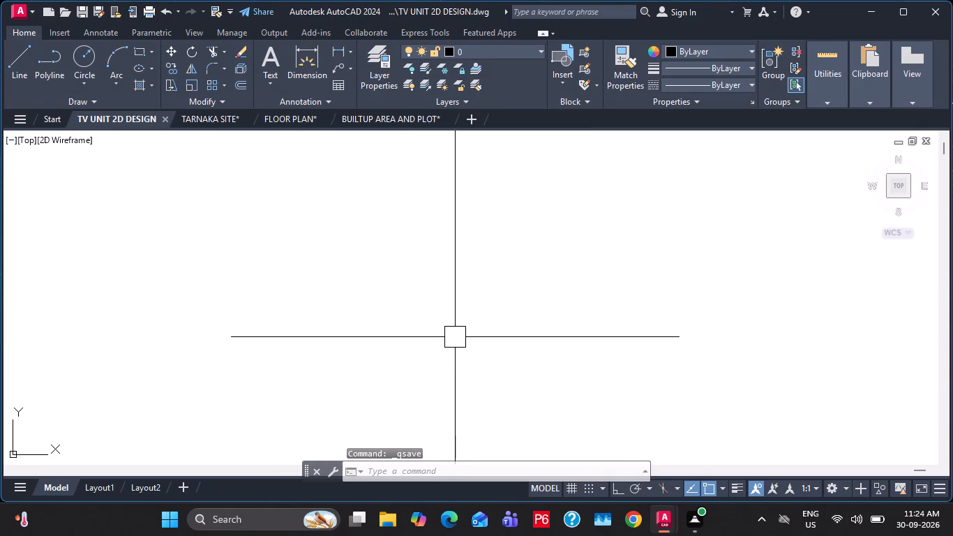
Copy the vertical 52'-9½" dimension from the FLOOR PLAN drawing and paste it into TV UNIT 2D DESIGN.
{"action": "key", "text": "Escape"}
{"action": "key", "text": "Escape"}
{"action": "left_click", "coordinate": [299, 119]}
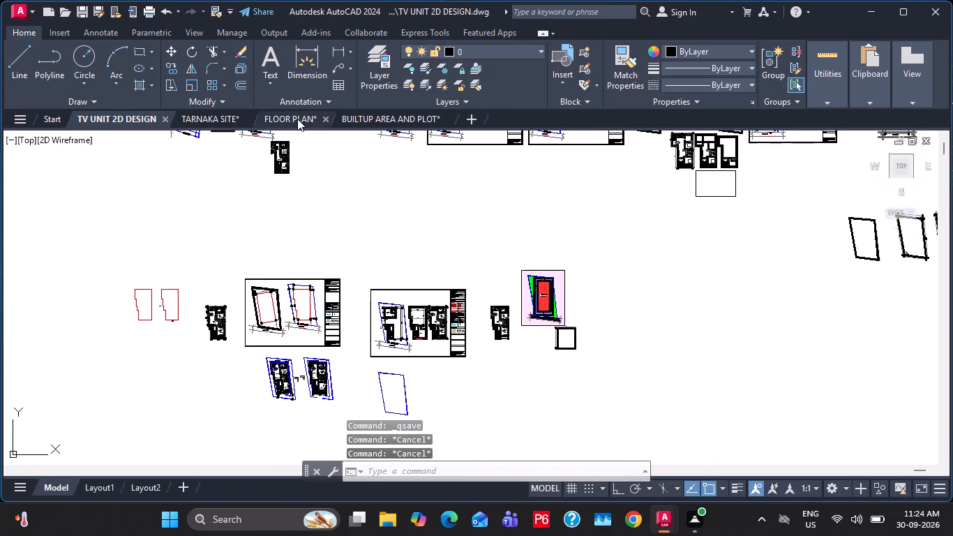
{"action": "scroll", "coordinate": [396, 341], "scroll_direction": "up", "scroll_amount": 6}
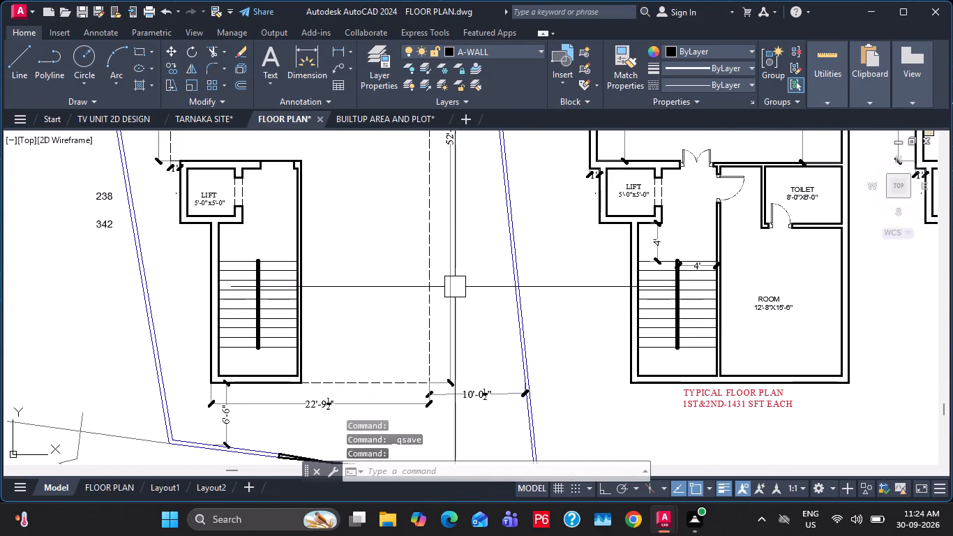
{"action": "left_click", "coordinate": [447, 282]}
{"action": "key", "text": "ctrl+c"}
{"action": "left_click", "coordinate": [119, 119]}
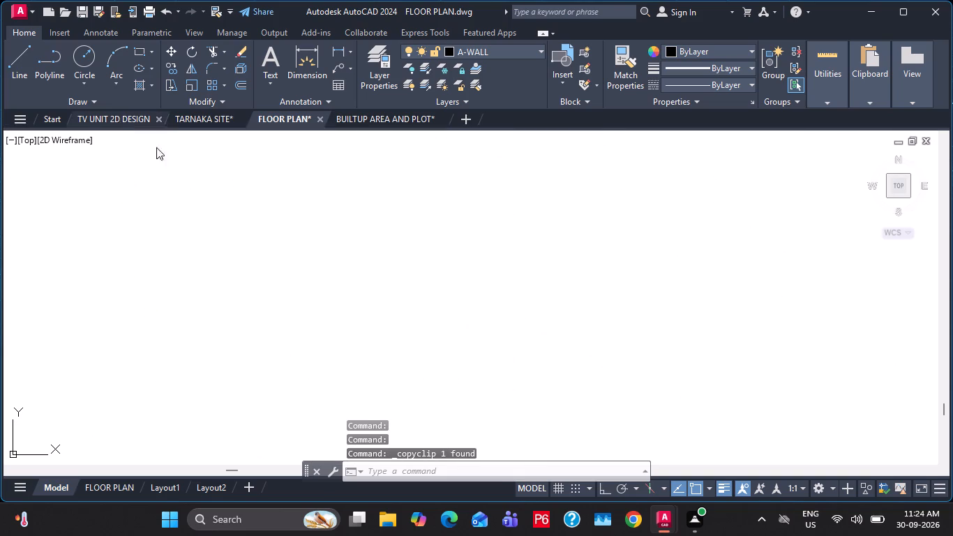
{"action": "key", "text": "ctrl+v"}
{"action": "left_click", "coordinate": [300, 291]}
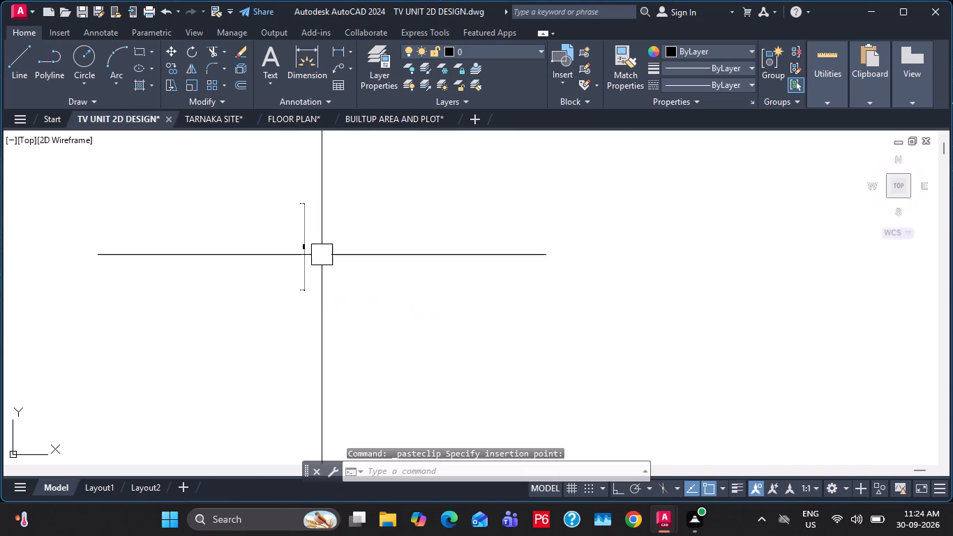
Set the imported Siddhuu dimension style as the current style.
{"action": "scroll", "coordinate": [303, 241], "scroll_direction": "up", "scroll_amount": 7}
{"action": "scroll", "coordinate": [317, 239], "scroll_direction": "down", "scroll_amount": 3}
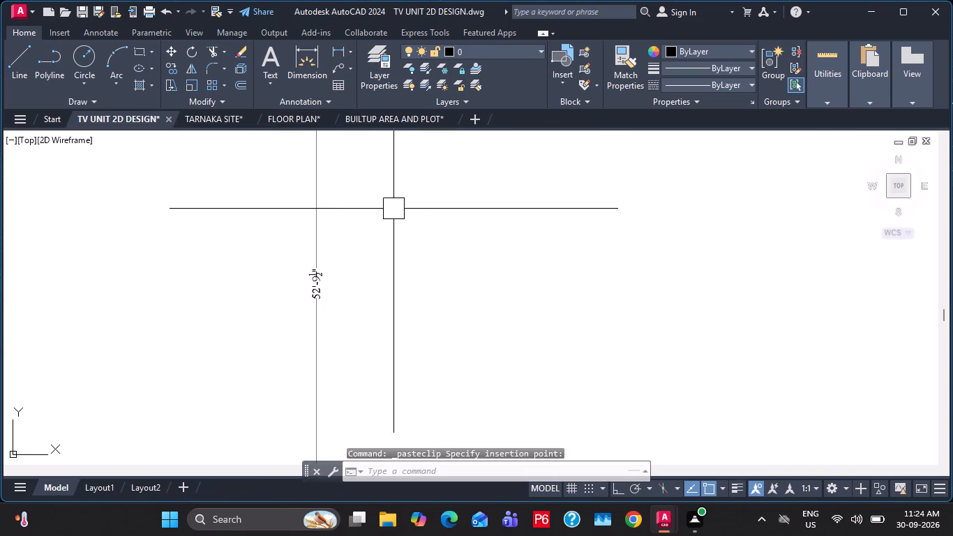
{"action": "key", "text": "d"}
{"action": "key", "text": "space"}
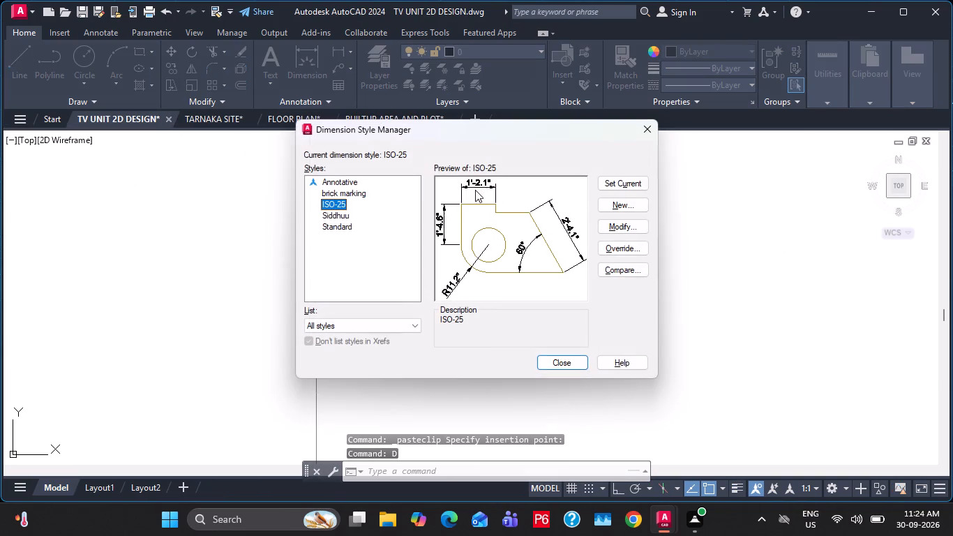
{"action": "left_click", "coordinate": [343, 218]}
{"action": "double_click", "coordinate": [620, 181]}
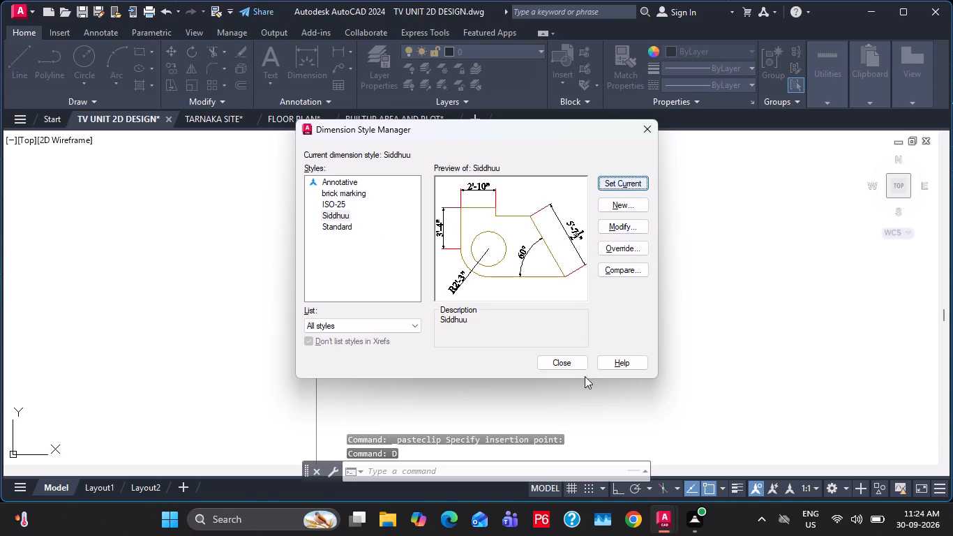
{"action": "left_click", "coordinate": [569, 371]}
{"action": "left_click", "coordinate": [566, 365]}
{"action": "key", "text": "Escape"}
Delete the pasted vertical dimension from the drawing.
{"action": "left_click", "coordinate": [295, 281]}
{"action": "left_click_drag", "start_coordinate": [306, 297], "coordinate": [313, 318]}
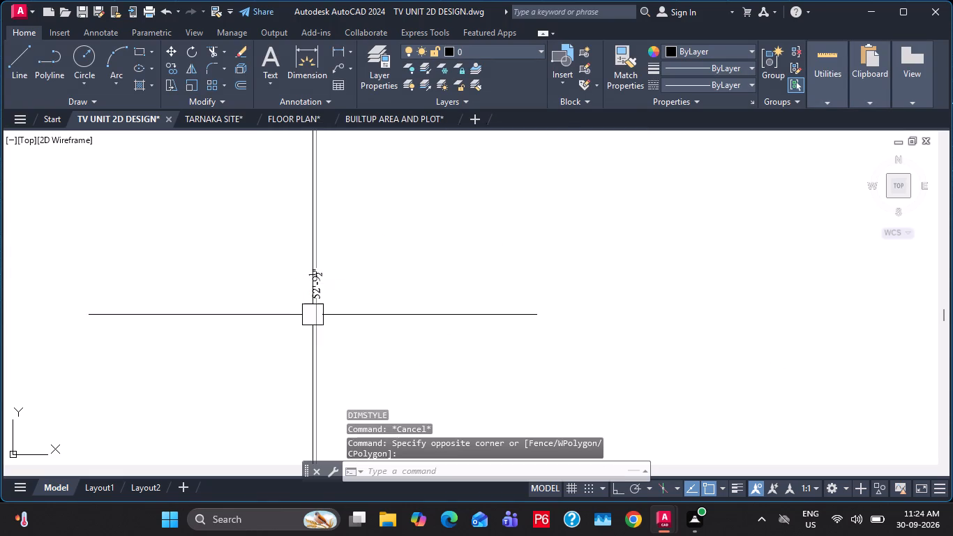
{"action": "left_click_drag", "start_coordinate": [313, 318], "coordinate": [314, 320]}
{"action": "left_click", "coordinate": [315, 301]}
{"action": "key", "text": "Delete"}
{"action": "scroll", "coordinate": [347, 226], "scroll_direction": "down", "scroll_amount": 2}
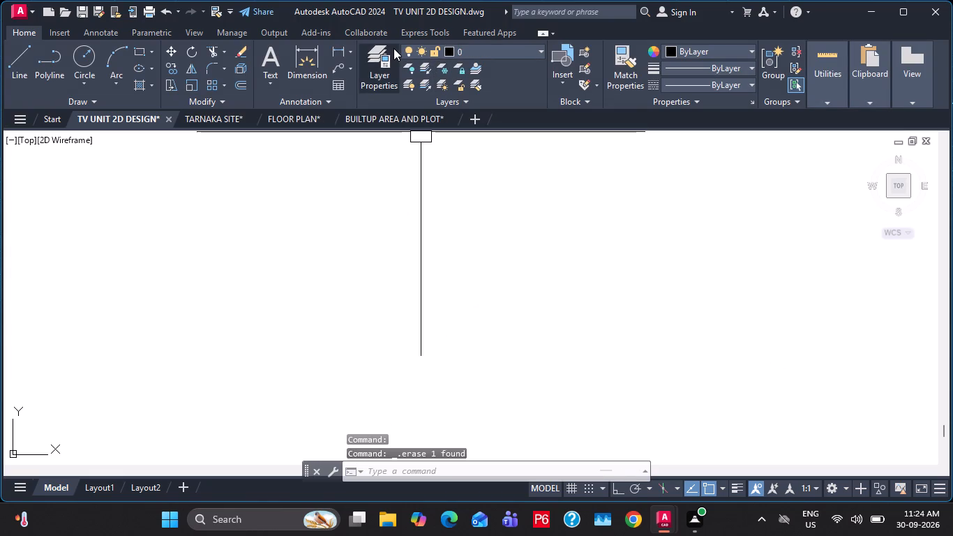
Make A-WALL the current layer and turn on lineweight display.
{"action": "left_click", "coordinate": [393, 48]}
{"action": "left_click", "coordinate": [160, 109]}
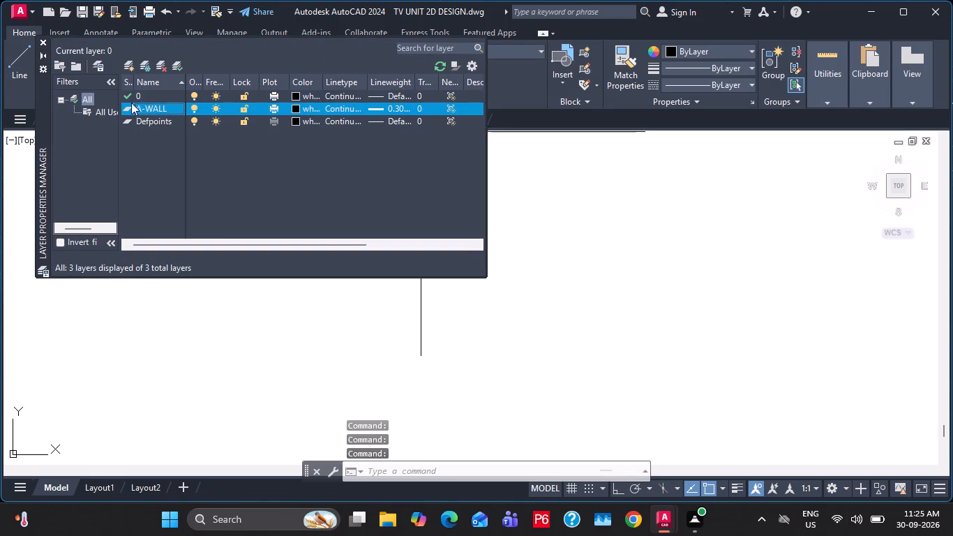
{"action": "double_click", "coordinate": [123, 111]}
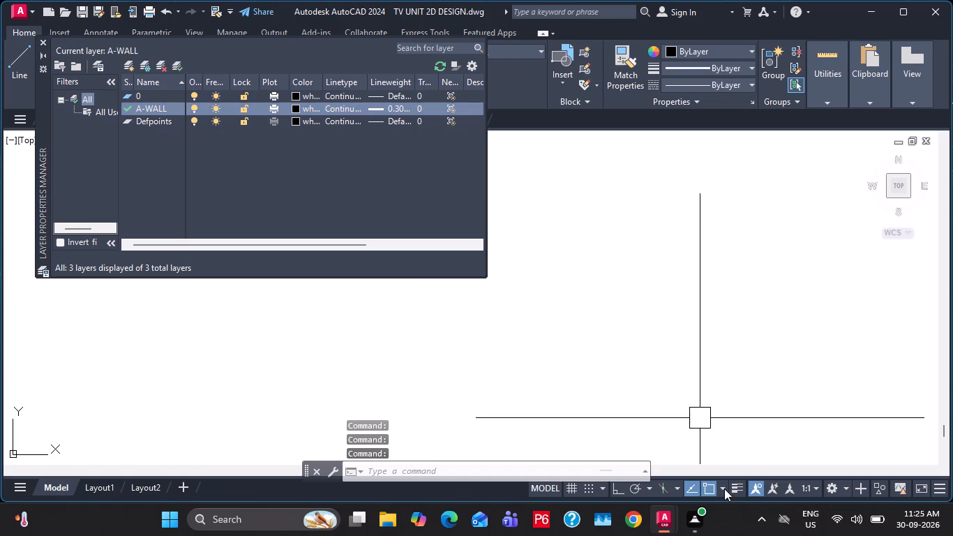
{"action": "left_click", "coordinate": [733, 487]}
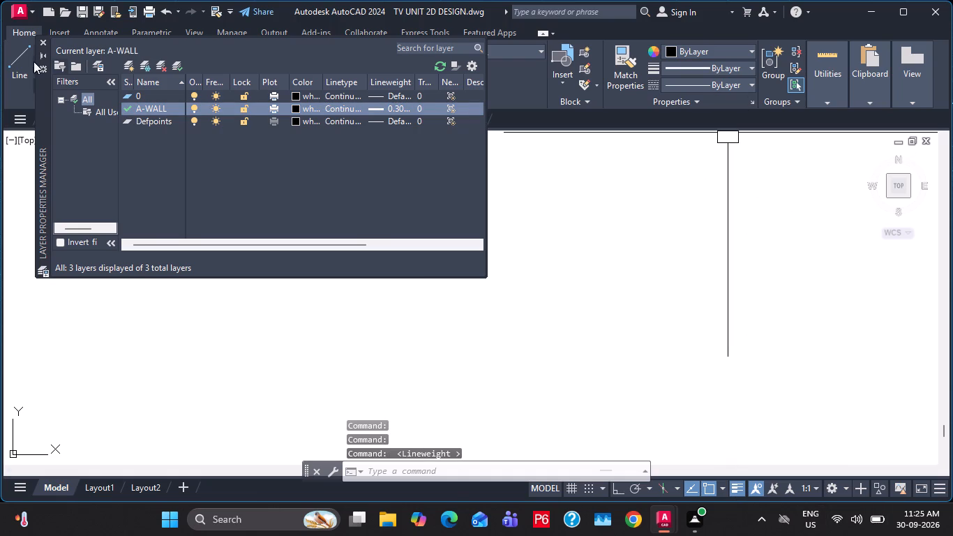
{"action": "left_click", "coordinate": [47, 42]}
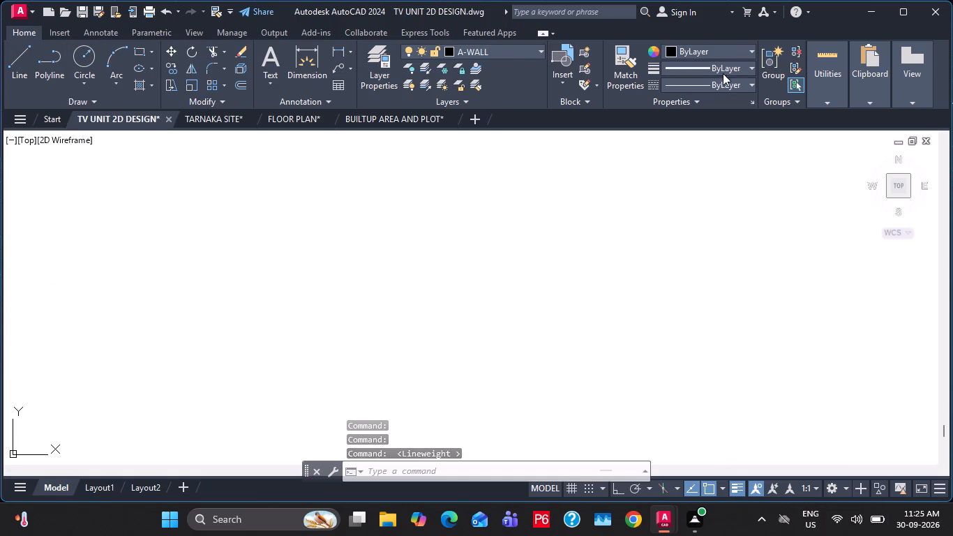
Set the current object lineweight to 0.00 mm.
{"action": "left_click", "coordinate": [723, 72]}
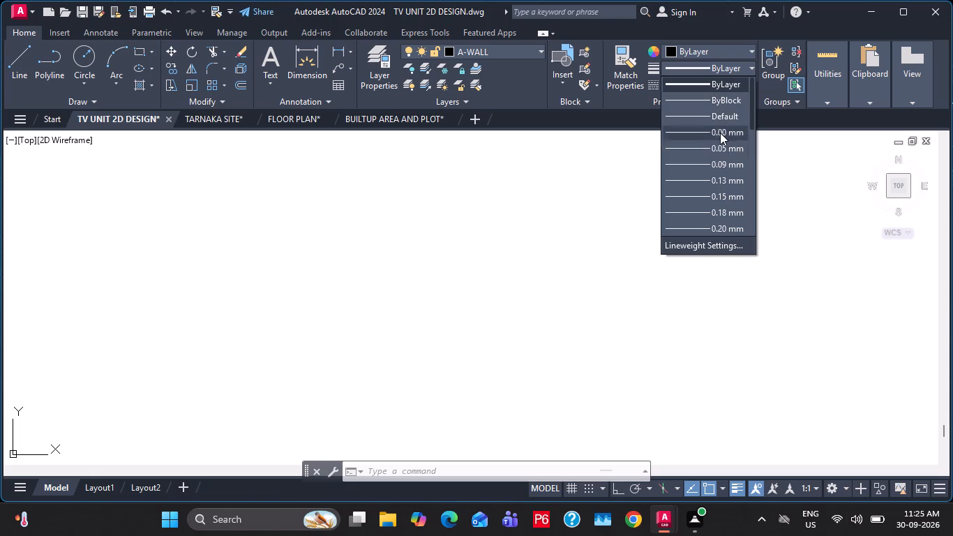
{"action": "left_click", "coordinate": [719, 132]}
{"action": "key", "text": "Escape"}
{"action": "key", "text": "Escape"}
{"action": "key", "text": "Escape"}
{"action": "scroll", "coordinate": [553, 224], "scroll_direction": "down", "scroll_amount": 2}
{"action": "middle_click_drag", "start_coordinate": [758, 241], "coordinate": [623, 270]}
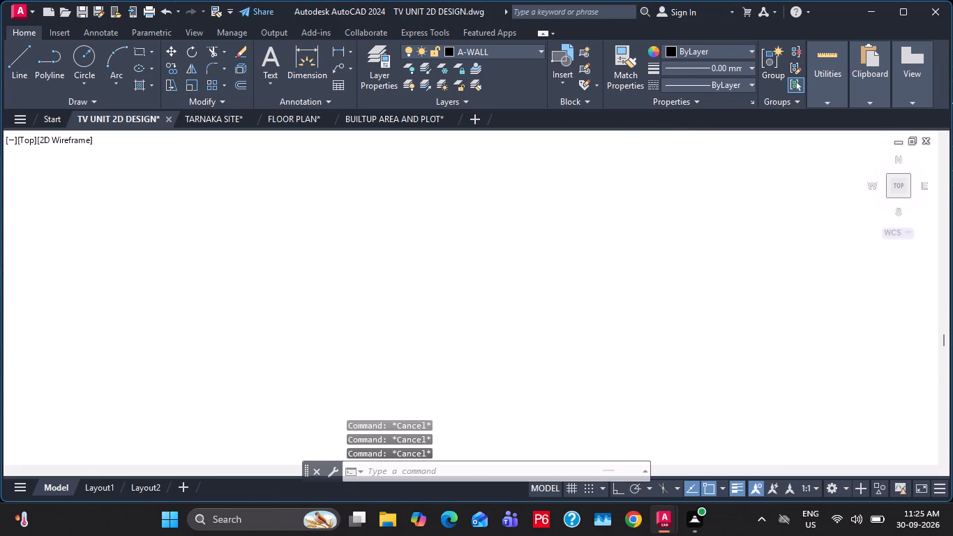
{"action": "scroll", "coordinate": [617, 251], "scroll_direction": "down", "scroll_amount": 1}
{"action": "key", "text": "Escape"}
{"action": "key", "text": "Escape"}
Set the current object lineweight to 0.09 mm.
{"action": "left_click", "coordinate": [726, 64]}
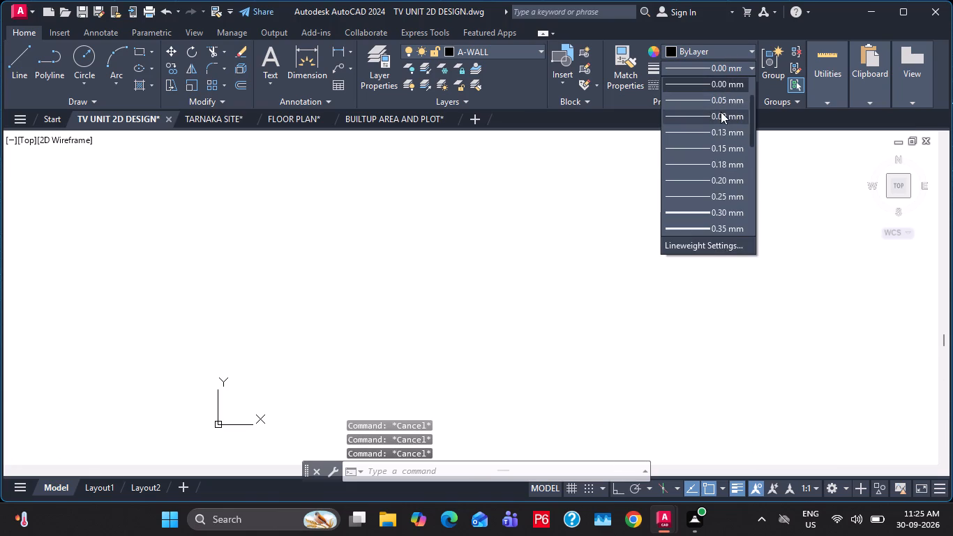
{"action": "left_click", "coordinate": [719, 115]}
{"action": "key", "text": "Escape"}
{"action": "key", "text": "Escape"}
Draw a vertical construction line through a freely picked point in the empty drawing.
{"action": "key", "text": "x"}
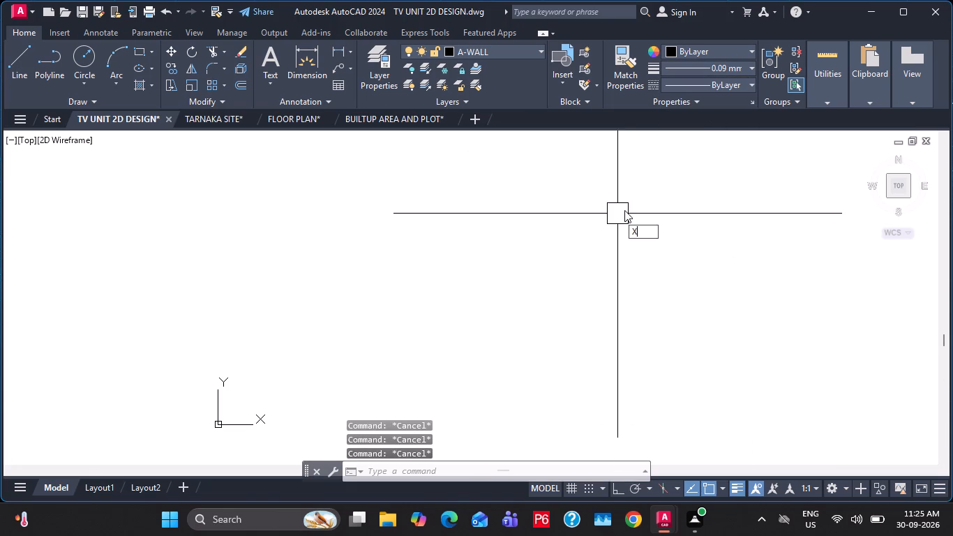
{"action": "type", "text": "L"}
{"action": "key", "text": "space"}
{"action": "key", "text": "v"}
{"action": "key", "text": "space"}
{"action": "left_click", "coordinate": [407, 297]}
{"action": "key", "text": "Escape"}
{"action": "key", "text": "Escape"}
Draw a horizontal construction line crossing the vertical one near its lower part, and save the drawing.
{"action": "key", "text": "x"}
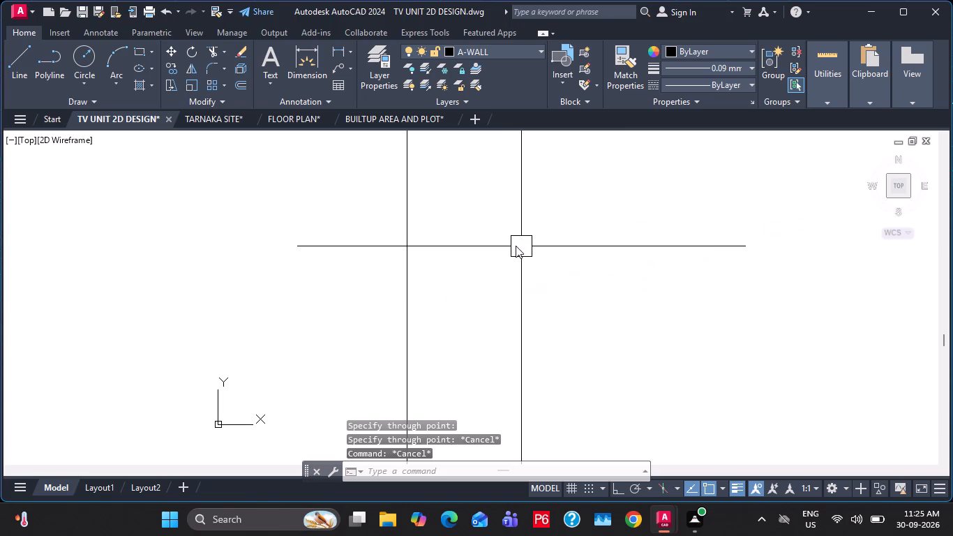
{"action": "type", "text": "L H"}
{"action": "key", "text": "space"}
{"action": "left_click", "coordinate": [412, 352]}
{"action": "key", "text": "Escape"}
{"action": "key", "text": "Escape"}
{"action": "key", "text": "ctrl+s"}
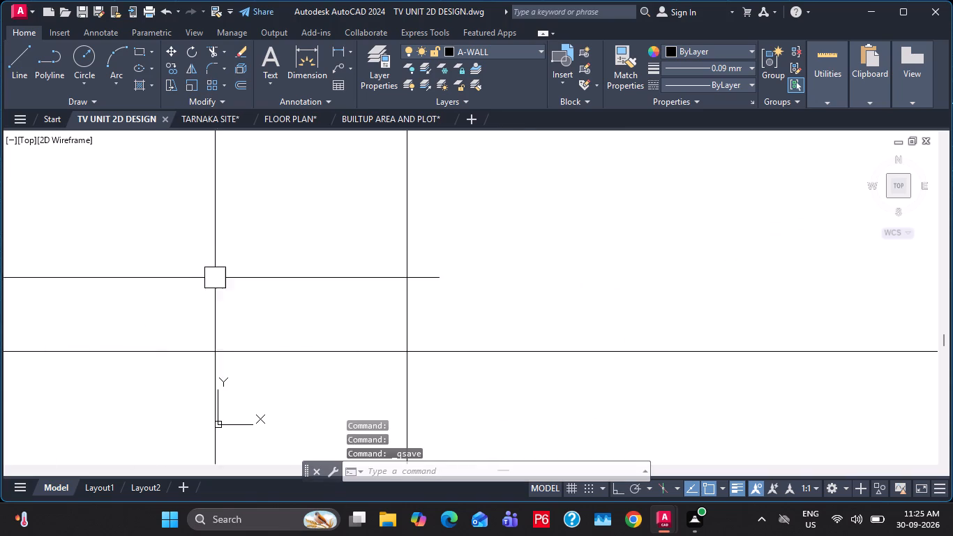
Maximize the drawing application's window.
{"action": "left_click", "coordinate": [910, 13]}
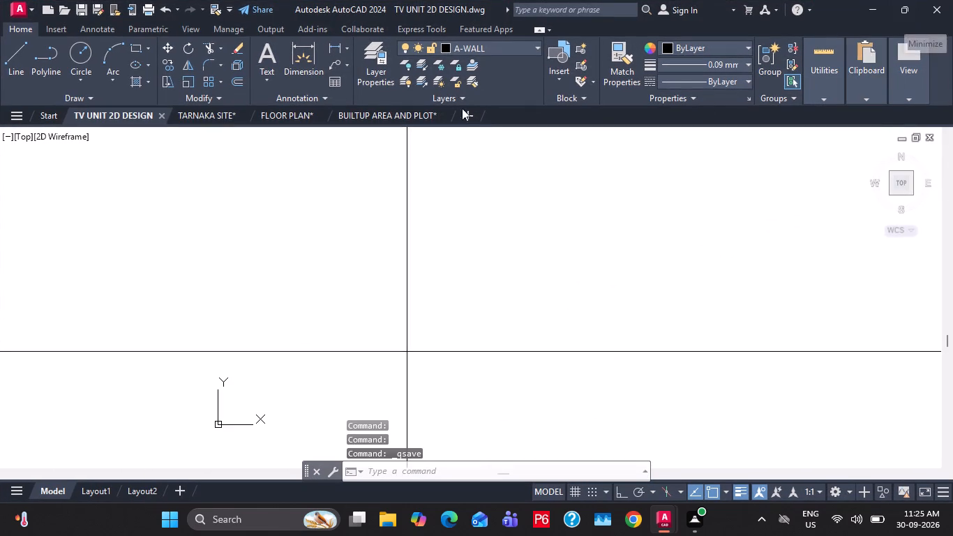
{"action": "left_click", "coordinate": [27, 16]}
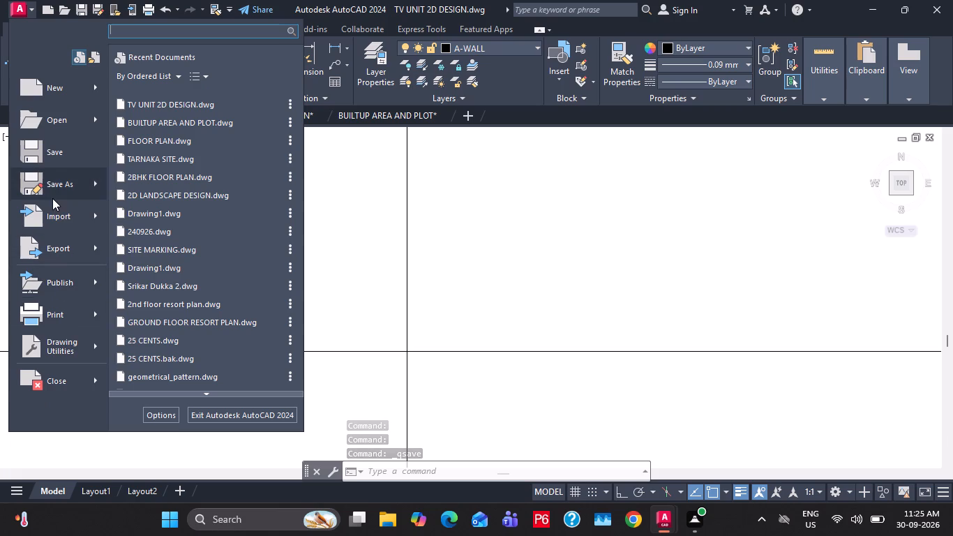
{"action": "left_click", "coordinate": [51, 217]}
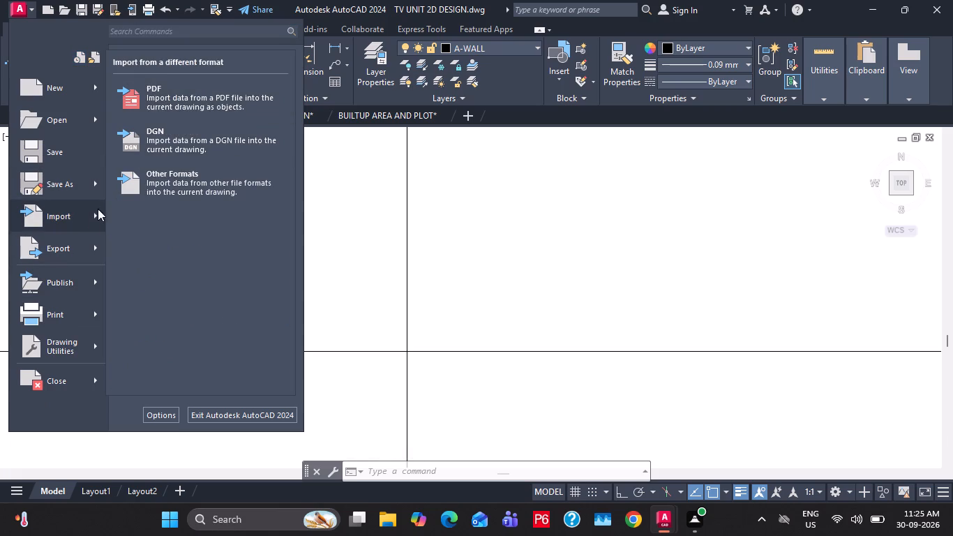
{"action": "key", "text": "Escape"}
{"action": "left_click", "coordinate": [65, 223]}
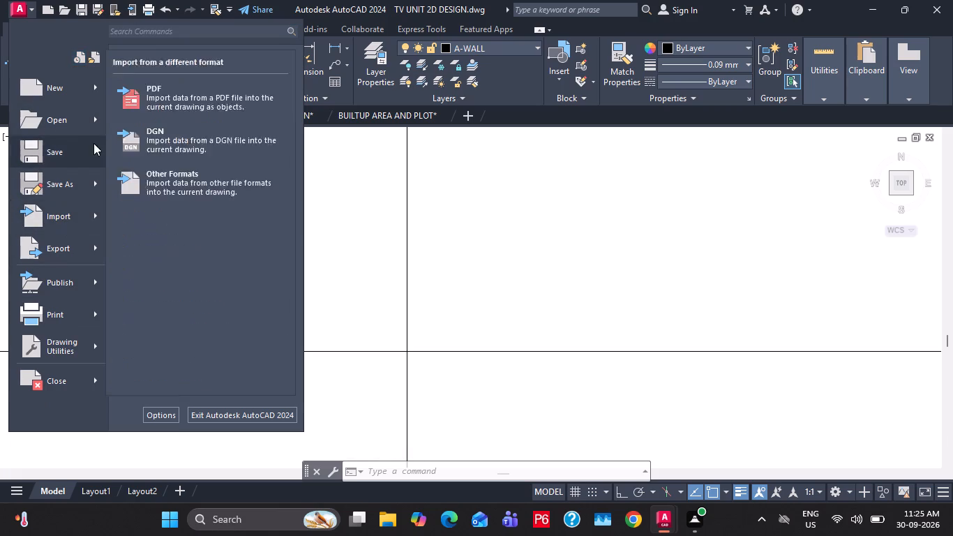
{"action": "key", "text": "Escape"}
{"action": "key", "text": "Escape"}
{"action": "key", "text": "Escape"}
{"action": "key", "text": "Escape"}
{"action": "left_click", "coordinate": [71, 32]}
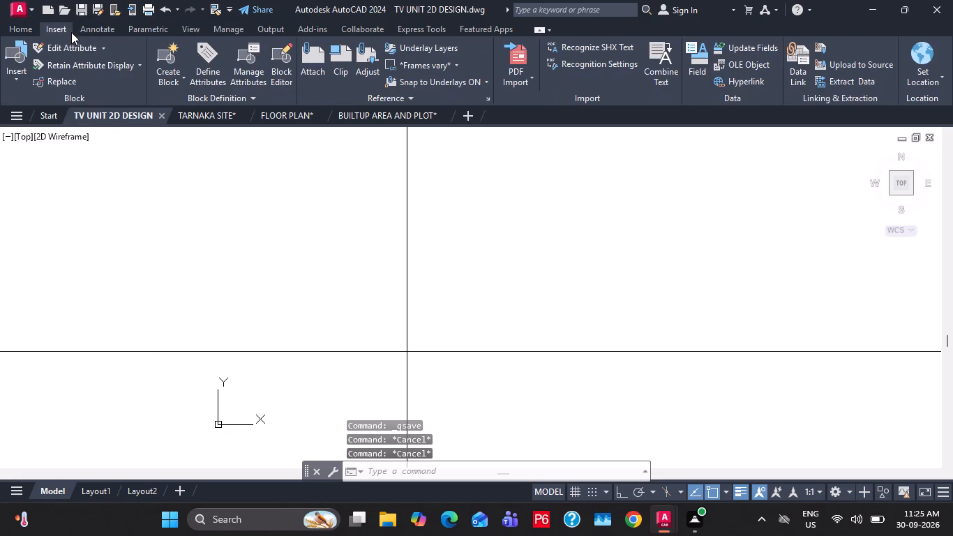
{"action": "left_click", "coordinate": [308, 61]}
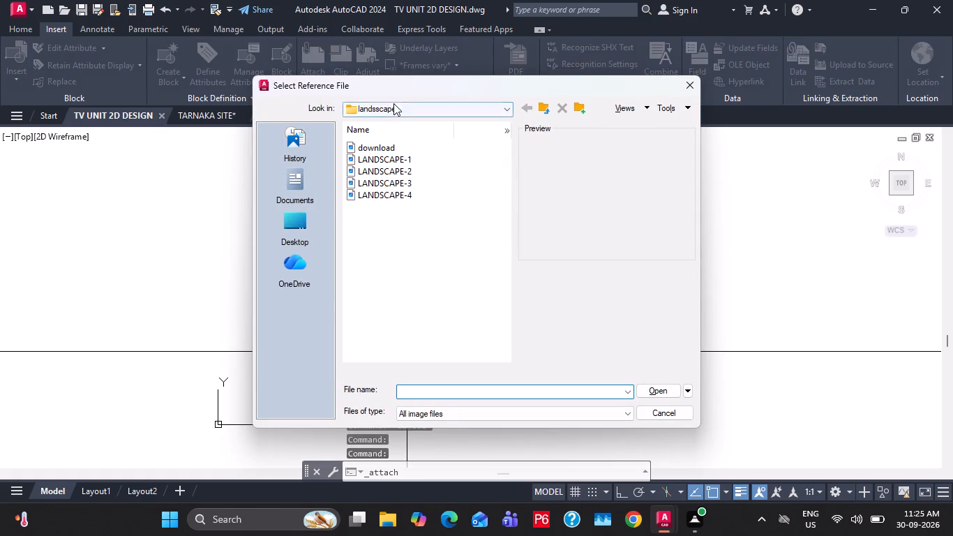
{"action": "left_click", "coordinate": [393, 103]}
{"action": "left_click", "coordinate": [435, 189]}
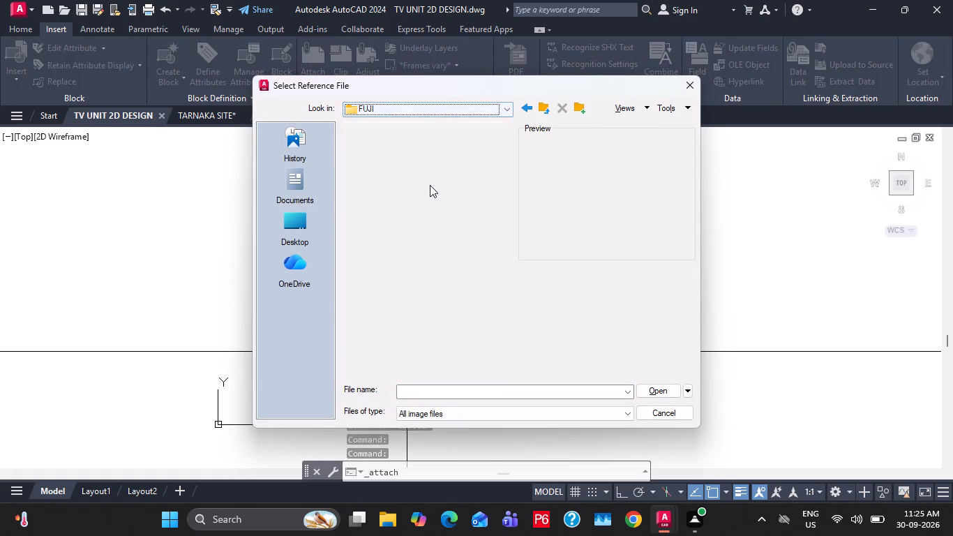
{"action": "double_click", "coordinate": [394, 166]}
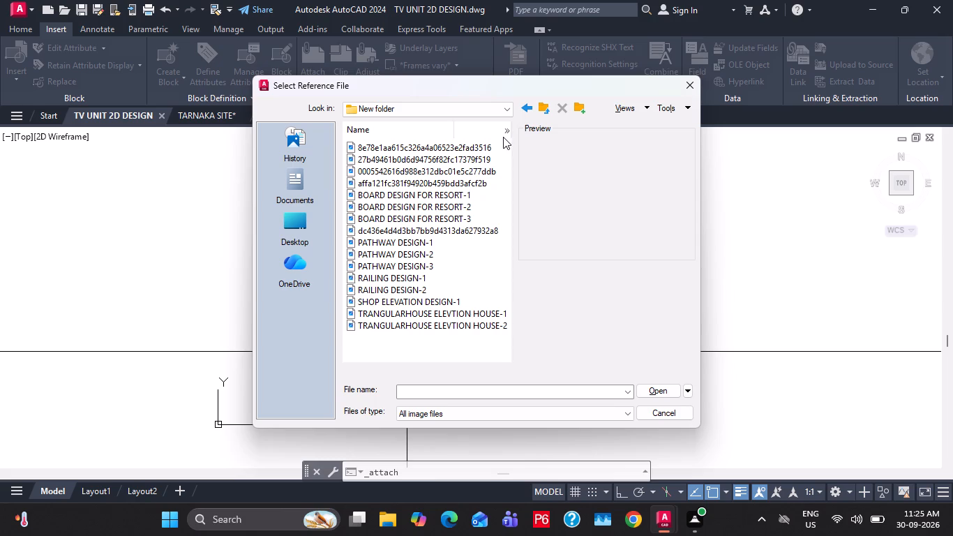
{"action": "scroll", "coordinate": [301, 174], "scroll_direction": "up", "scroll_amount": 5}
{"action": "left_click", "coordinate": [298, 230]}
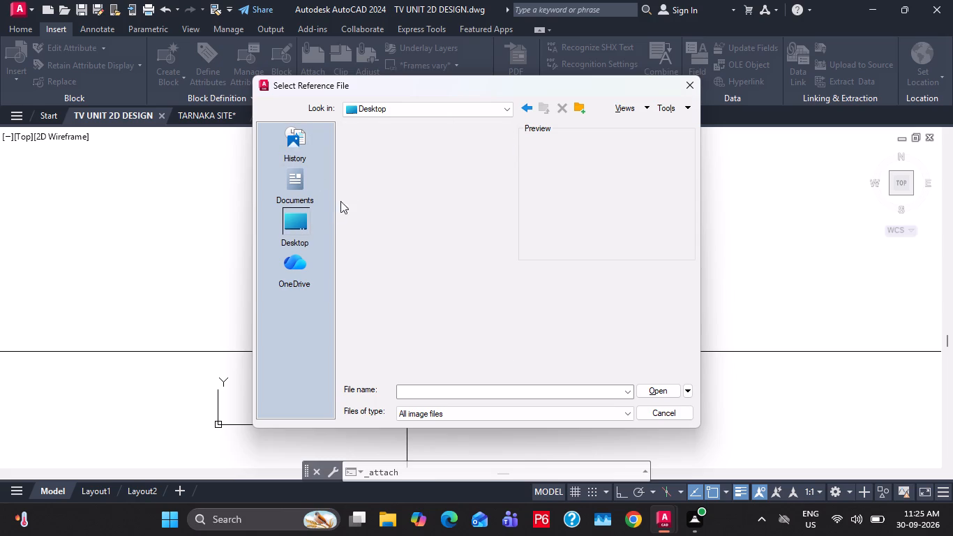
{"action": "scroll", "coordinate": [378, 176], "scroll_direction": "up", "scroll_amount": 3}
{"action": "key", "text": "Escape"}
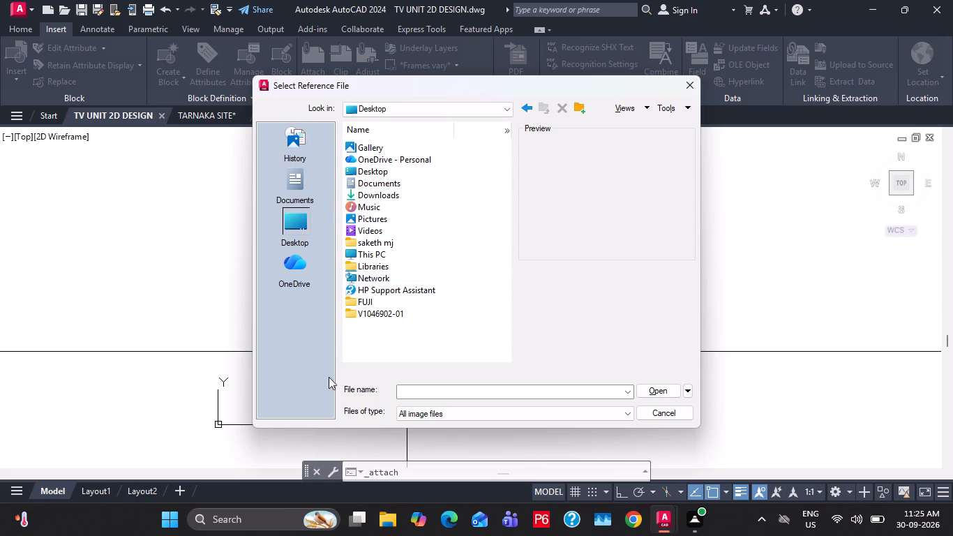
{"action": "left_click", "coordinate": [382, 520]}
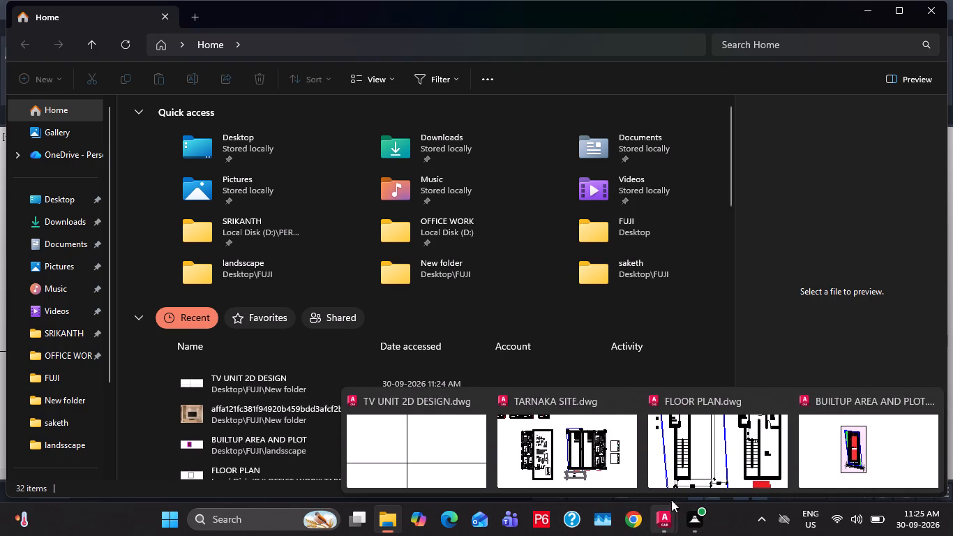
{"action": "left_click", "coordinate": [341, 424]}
Attach image affa121fc381f94920b459bdd3afcf2b from FUJI's New folder at the construction lines' intersection, with a relative path and a freely picked scale.
{"action": "left_click", "coordinate": [317, 54]}
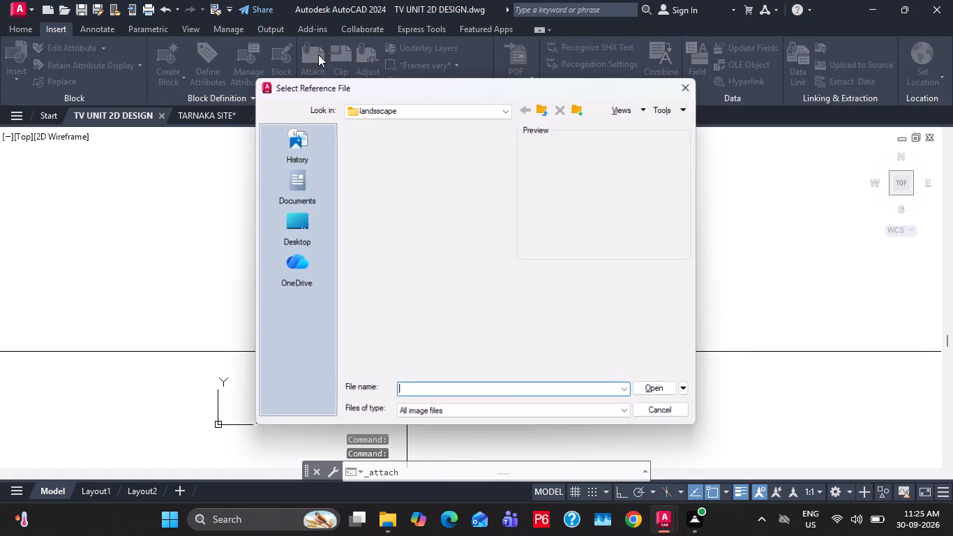
{"action": "left_click", "coordinate": [397, 111]}
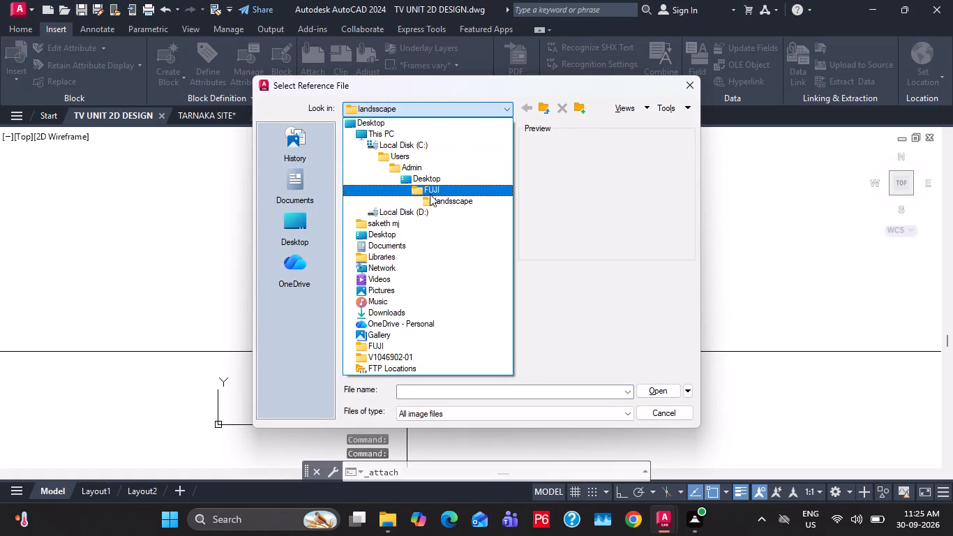
{"action": "left_click", "coordinate": [431, 193]}
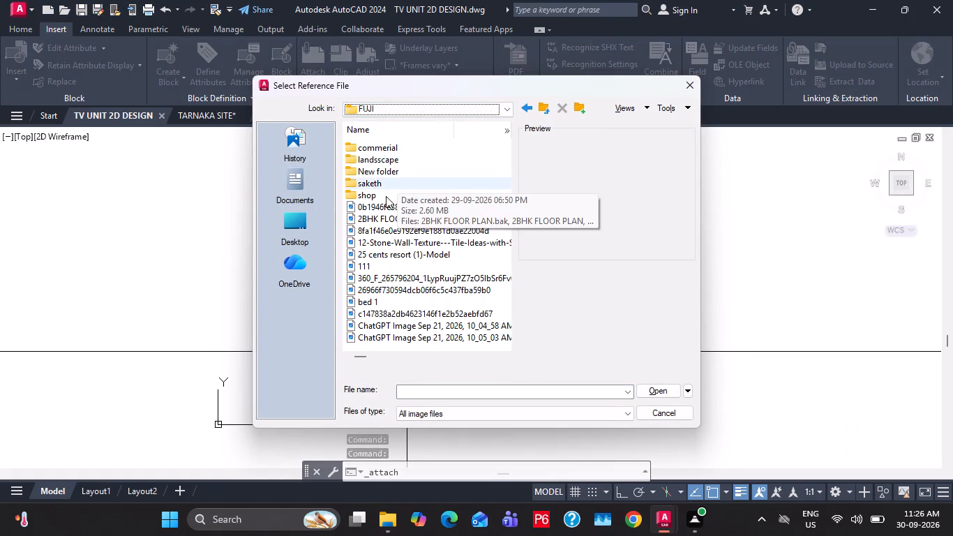
{"action": "double_click", "coordinate": [377, 170]}
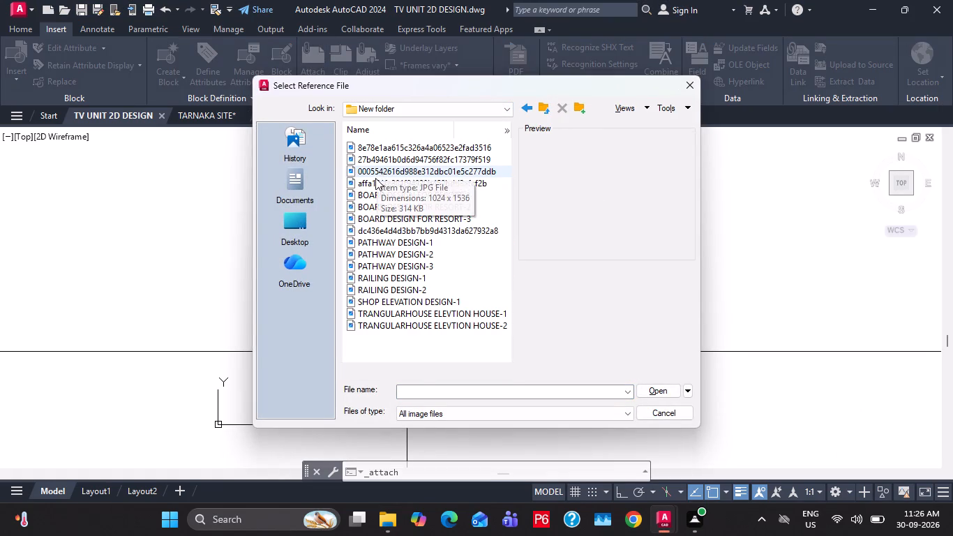
{"action": "left_click", "coordinate": [375, 181]}
{"action": "left_click", "coordinate": [654, 389]}
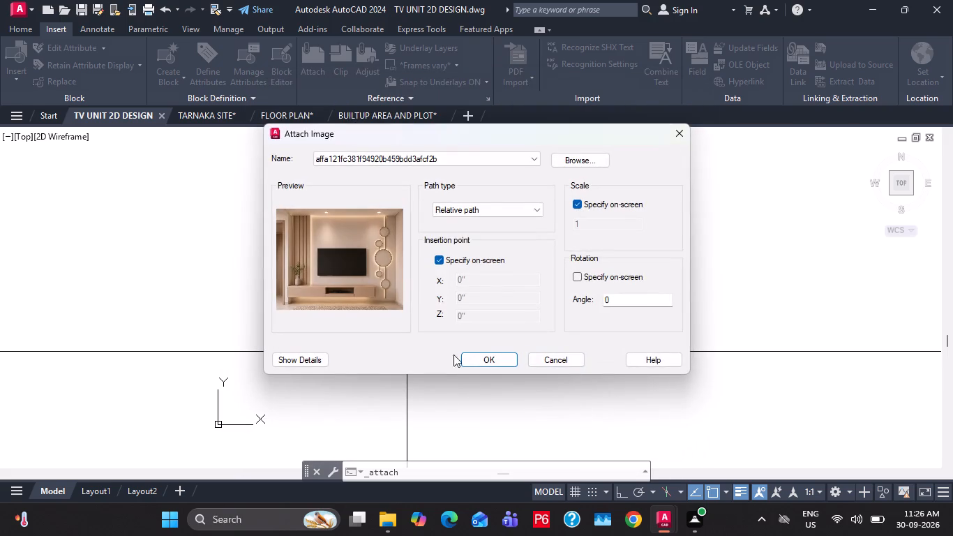
{"action": "left_click", "coordinate": [478, 364]}
{"action": "left_click", "coordinate": [405, 346]}
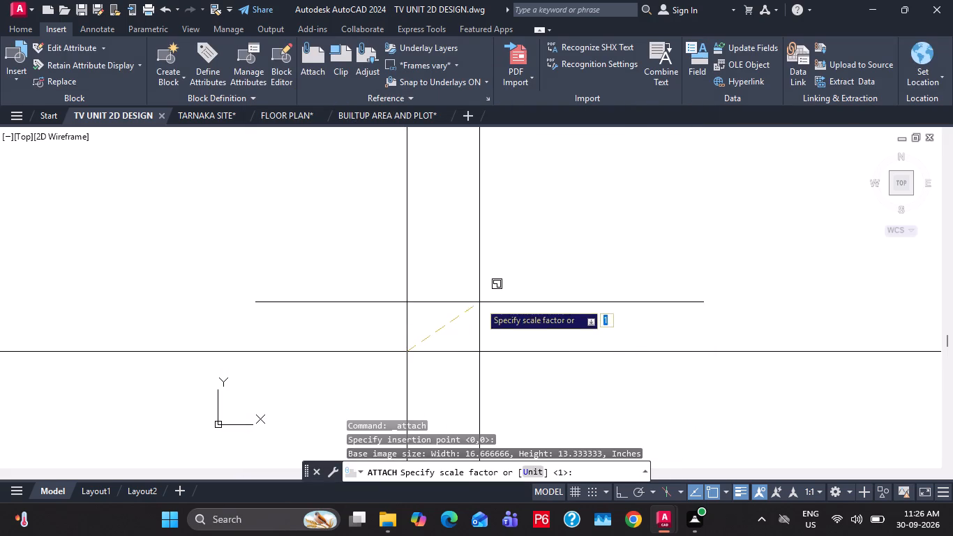
{"action": "scroll", "coordinate": [398, 322], "scroll_direction": "down", "scroll_amount": 3}
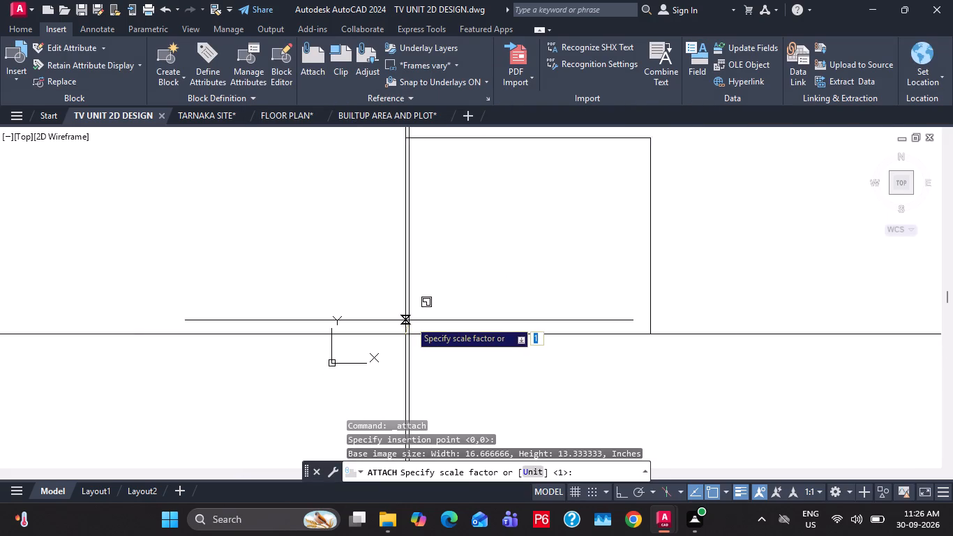
{"action": "left_click", "coordinate": [395, 328]}
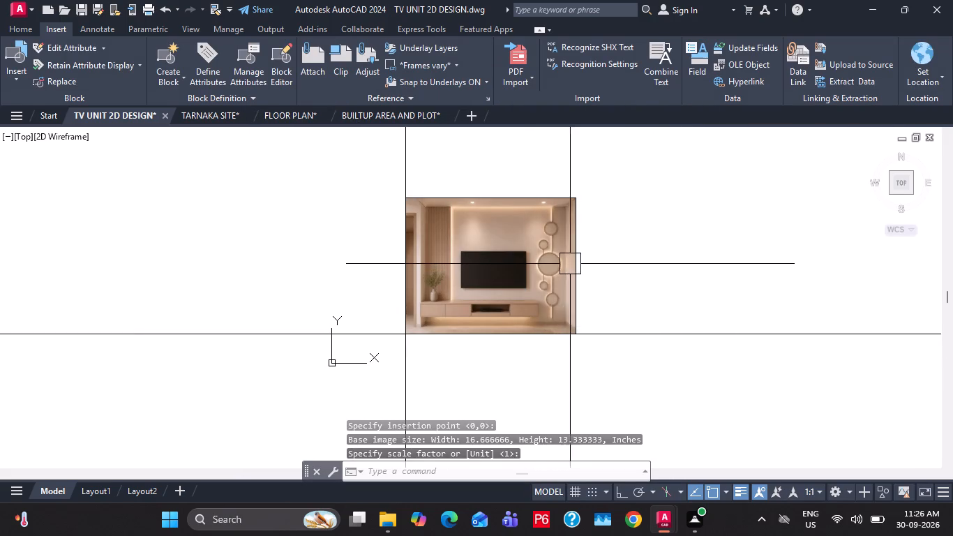
Scale the attached TV unit image down freehand from a base point beside its right edge.
{"action": "scroll", "coordinate": [530, 265], "scroll_direction": "down", "scroll_amount": 3}
{"action": "middle_click_drag", "start_coordinate": [590, 260], "coordinate": [475, 283]}
{"action": "scroll", "coordinate": [391, 284], "scroll_direction": "up", "scroll_amount": 3}
{"action": "left_click", "coordinate": [595, 269]}
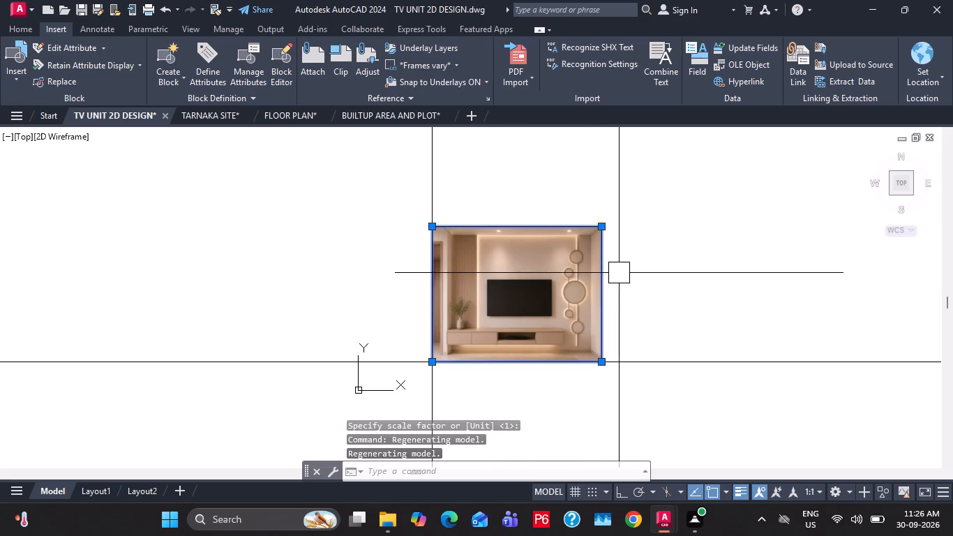
{"action": "key", "text": "s"}
{"action": "key", "text": "c"}
{"action": "key", "text": "space"}
{"action": "left_click", "coordinate": [648, 262]}
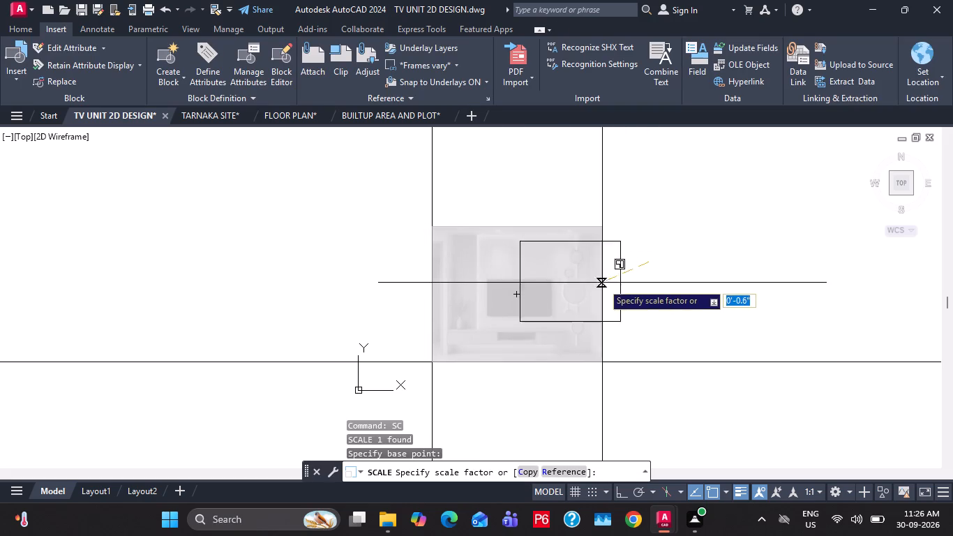
{"action": "left_click", "coordinate": [621, 277]}
Move the TV unit image so its lower-left corner sits on the construction lines' intersection, and save the drawing.
{"action": "left_click", "coordinate": [579, 299]}
{"action": "type", "text": "M"}
{"action": "key", "text": "space"}
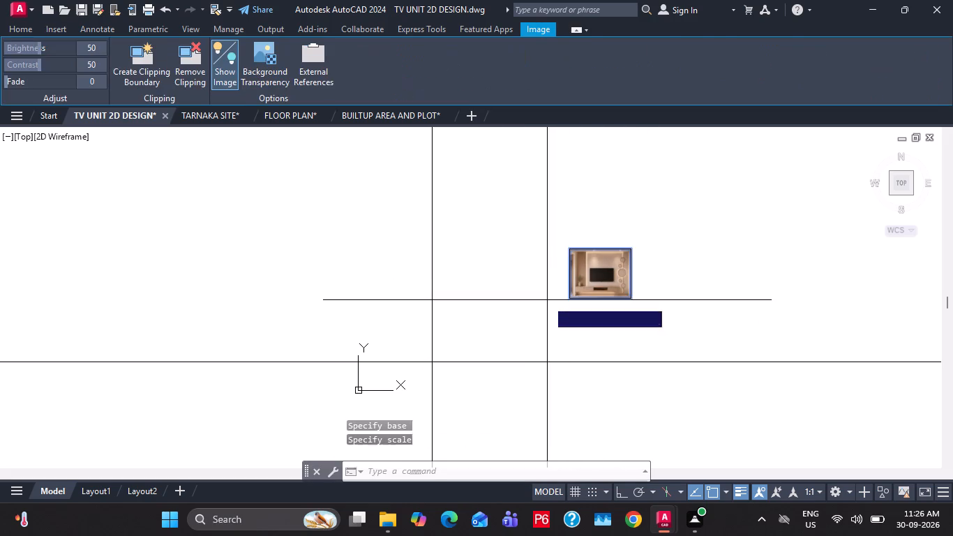
{"action": "left_click", "coordinate": [563, 301]}
{"action": "left_click", "coordinate": [431, 364]}
{"action": "key", "text": "Escape"}
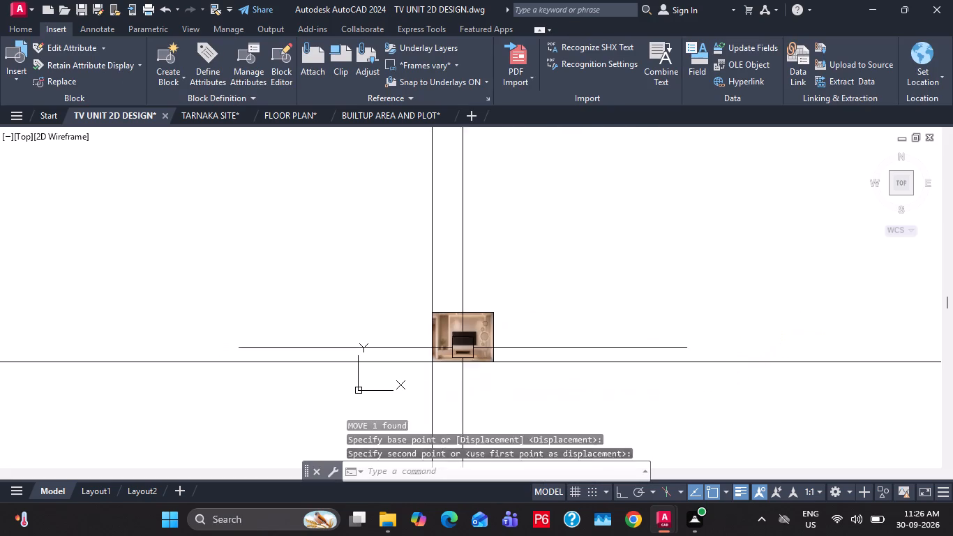
{"action": "key", "text": "Escape"}
{"action": "key", "text": "Escape"}
{"action": "middle_click_drag", "start_coordinate": [542, 295], "coordinate": [456, 296]}
{"action": "key", "text": "Escape"}
{"action": "key", "text": "ctrl+s"}
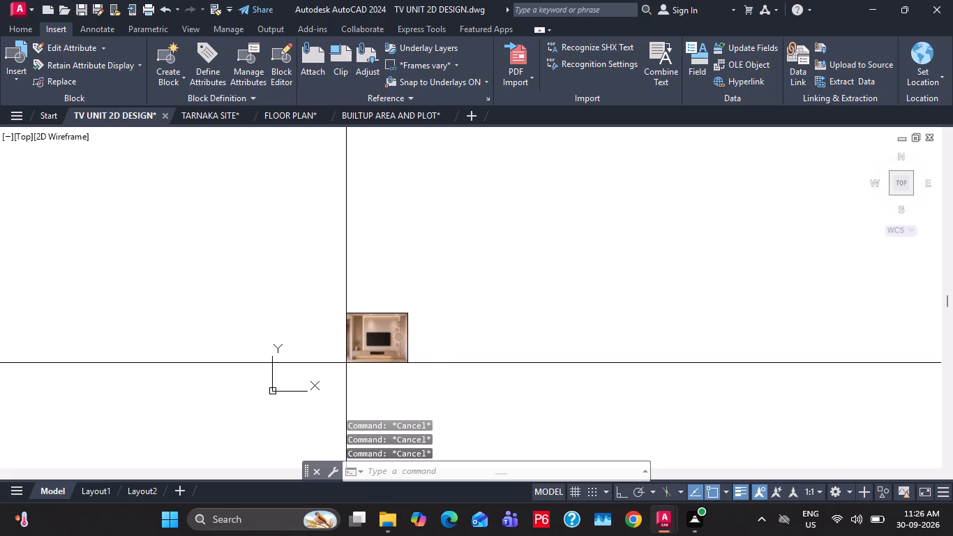
Draw a second vertical construction line a short distance to the right of the TV unit image.
{"action": "scroll", "coordinate": [407, 343], "scroll_direction": "up", "scroll_amount": 2}
{"action": "middle_click_drag", "start_coordinate": [419, 341], "coordinate": [384, 327]}
{"action": "key", "text": "x"}
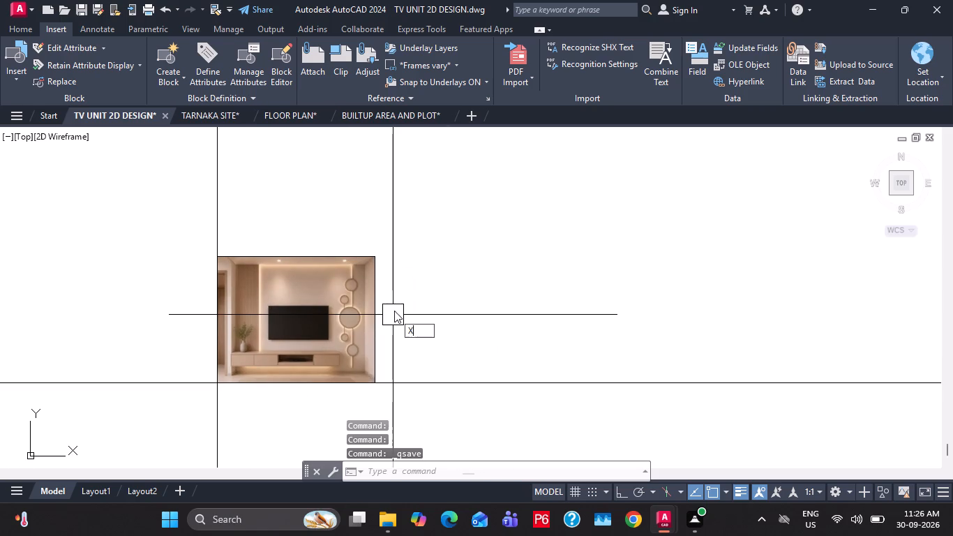
{"action": "key", "text": "l"}
{"action": "key", "text": "space"}
{"action": "key", "text": "v"}
{"action": "key", "text": "space"}
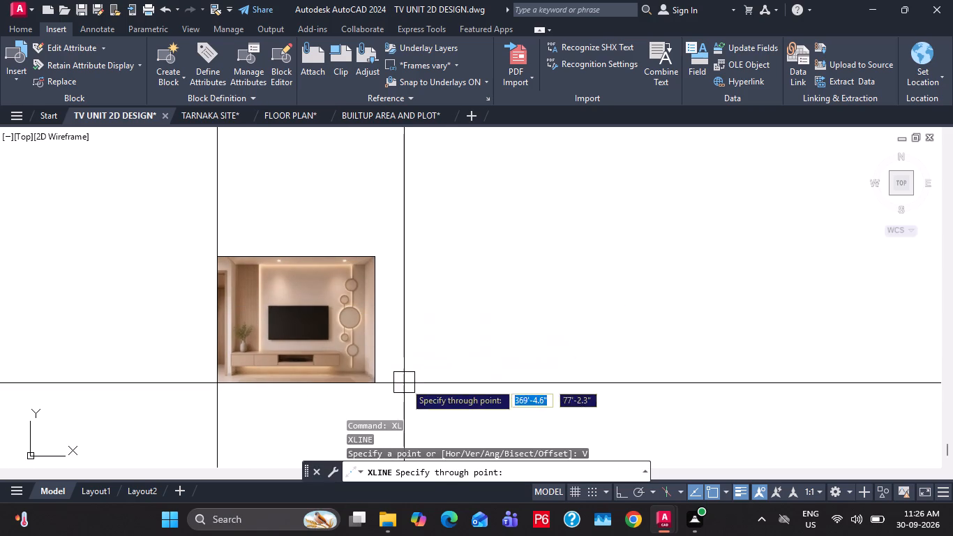
{"action": "left_click", "coordinate": [408, 387]}
{"action": "key", "text": "Escape"}
{"action": "key", "text": "Escape"}
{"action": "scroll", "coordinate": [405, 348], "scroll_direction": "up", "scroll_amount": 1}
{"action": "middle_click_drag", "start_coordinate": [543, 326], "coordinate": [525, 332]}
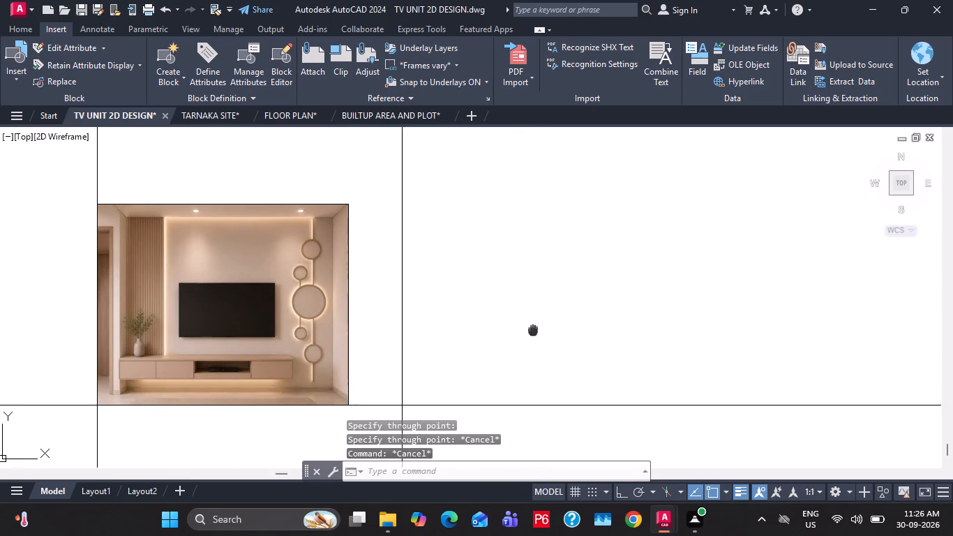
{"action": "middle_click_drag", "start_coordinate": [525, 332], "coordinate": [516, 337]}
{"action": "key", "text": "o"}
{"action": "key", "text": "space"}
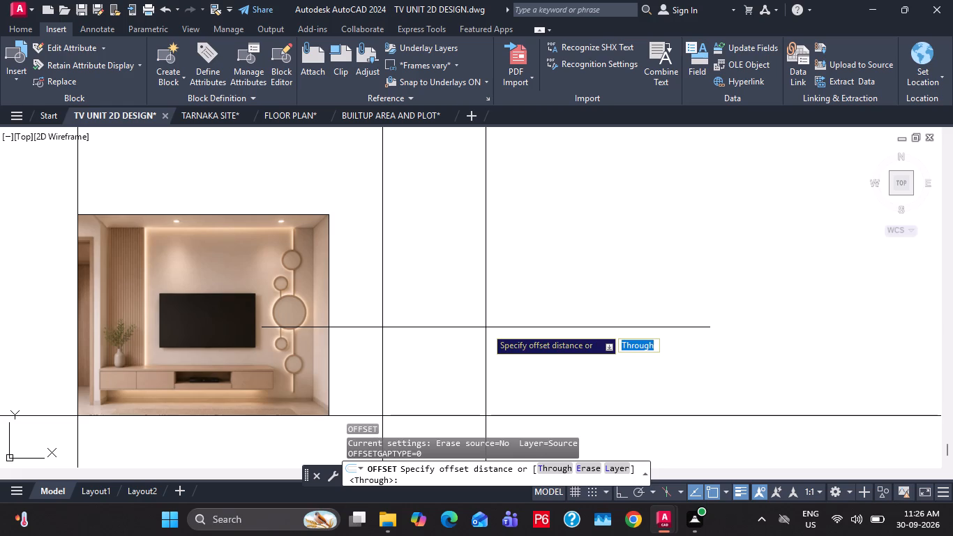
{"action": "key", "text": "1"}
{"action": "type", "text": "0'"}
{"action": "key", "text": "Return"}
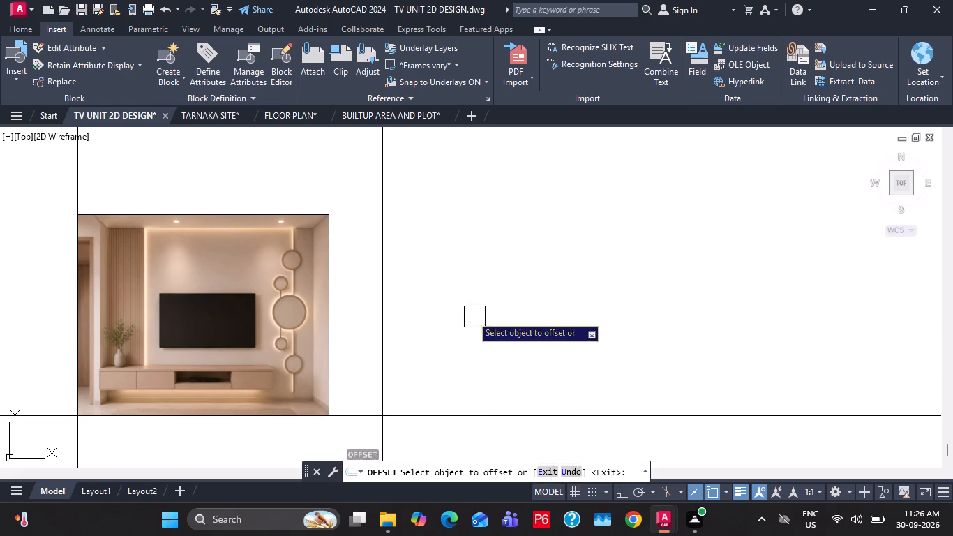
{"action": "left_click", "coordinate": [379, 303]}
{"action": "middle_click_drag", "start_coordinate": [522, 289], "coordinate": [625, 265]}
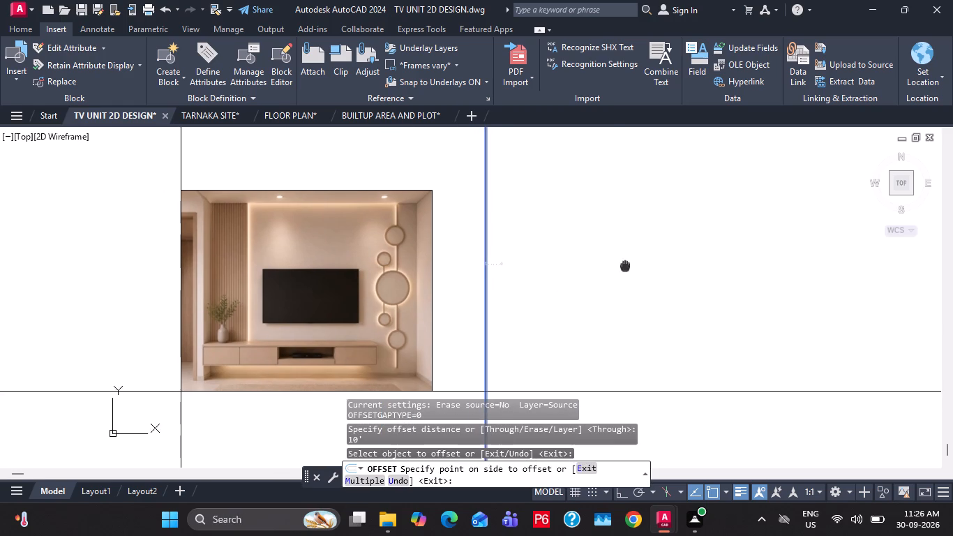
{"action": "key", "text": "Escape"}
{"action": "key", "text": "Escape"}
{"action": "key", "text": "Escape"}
Offset the vertical construction line beside the TV unit image by 12' to the right.
{"action": "type", "text": "O 12'"}
{"action": "key", "text": "Return"}
{"action": "left_click_drag", "start_coordinate": [484, 276], "coordinate": [497, 276]}
{"action": "left_click", "coordinate": [602, 269]}
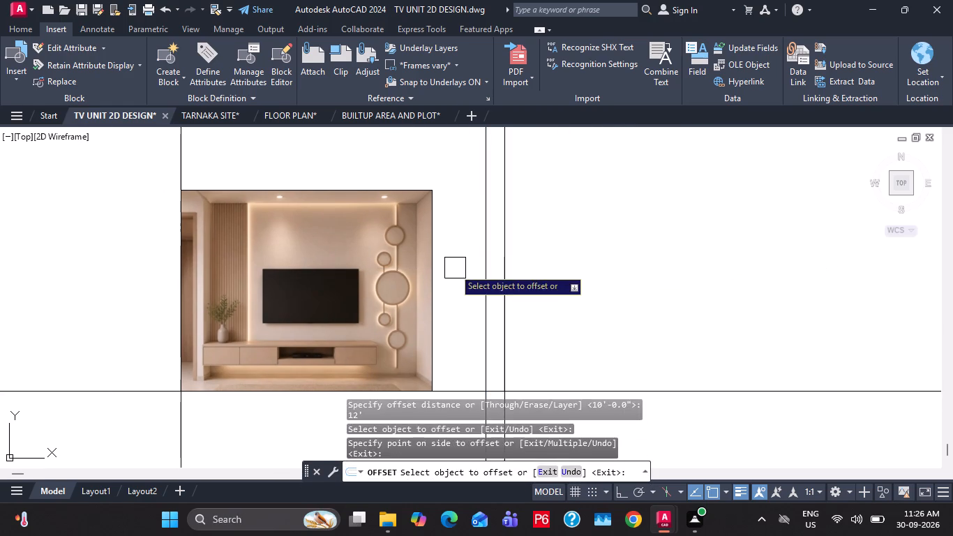
{"action": "key", "text": "Escape"}
Scale the TV unit image down freehand from its lower-left corner at the construction lines' intersection.
{"action": "left_click", "coordinate": [438, 269]}
{"action": "scroll", "coordinate": [430, 266], "scroll_direction": "down", "scroll_amount": 2}
{"action": "type", "text": "SC"}
{"action": "key", "text": "space"}
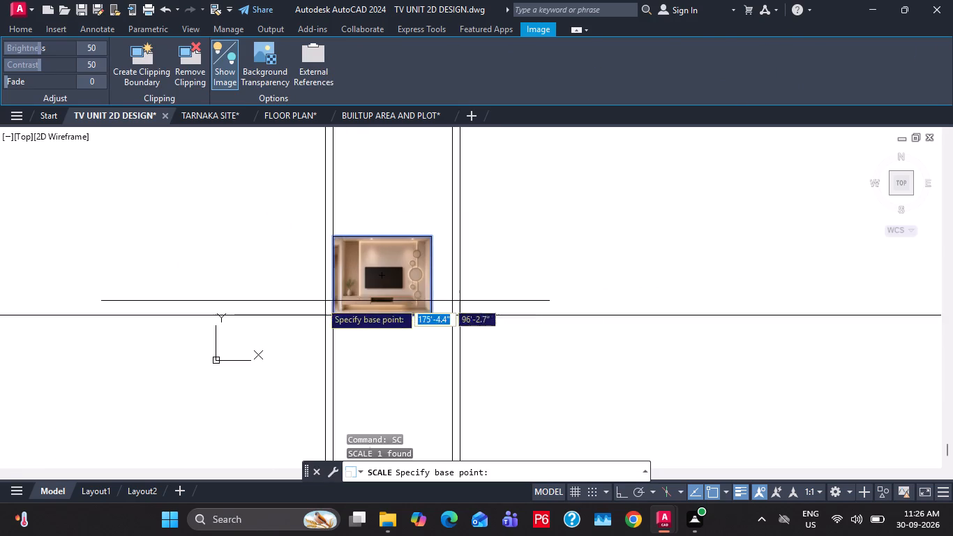
{"action": "left_click", "coordinate": [332, 315]}
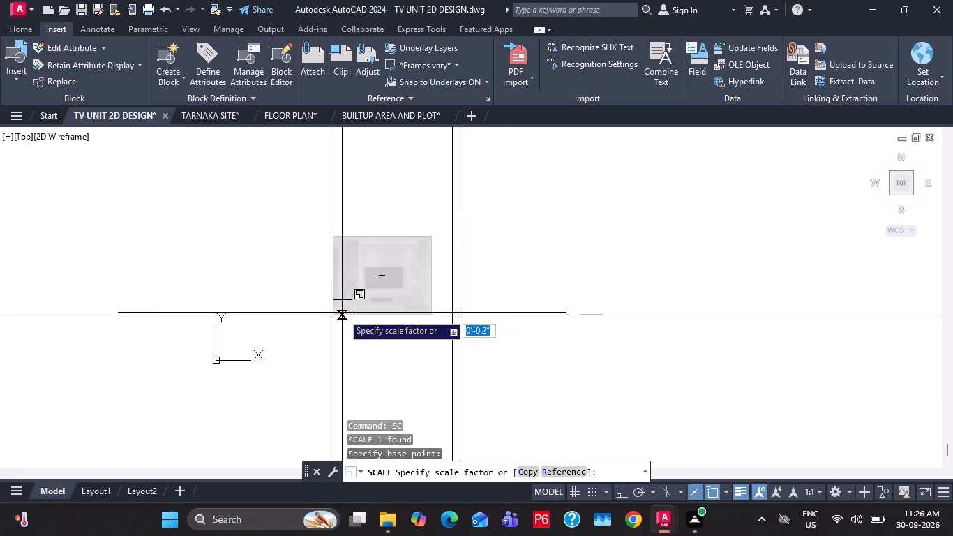
{"action": "left_click", "coordinate": [342, 313]}
Move the TV unit image to just left of the 12' pair of vertical construction lines, above the horizontal one.
{"action": "scroll", "coordinate": [346, 313], "scroll_direction": "up", "scroll_amount": 3}
{"action": "left_click", "coordinate": [353, 304]}
{"action": "key", "text": "m"}
{"action": "key", "text": "space"}
{"action": "left_click_drag", "start_coordinate": [382, 349], "coordinate": [389, 350]}
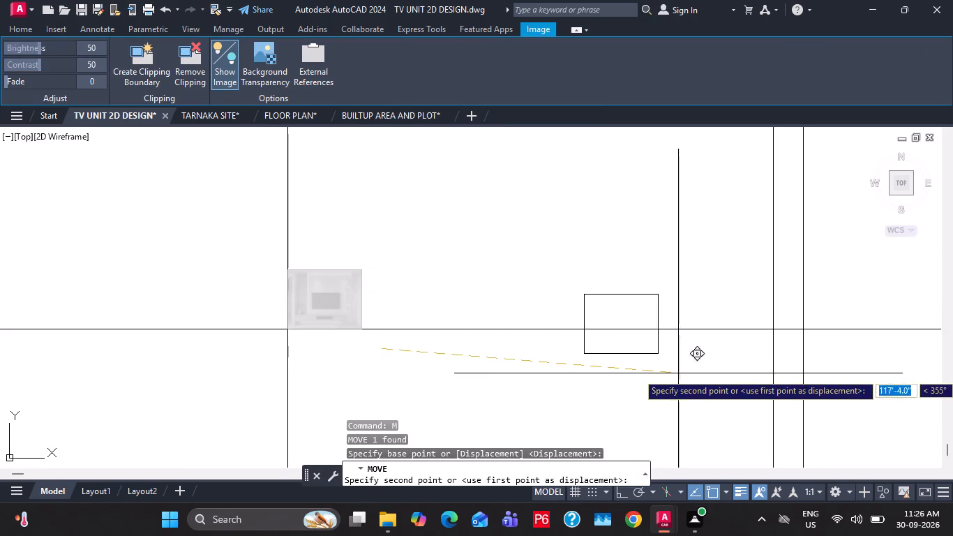
{"action": "left_click", "coordinate": [776, 336]}
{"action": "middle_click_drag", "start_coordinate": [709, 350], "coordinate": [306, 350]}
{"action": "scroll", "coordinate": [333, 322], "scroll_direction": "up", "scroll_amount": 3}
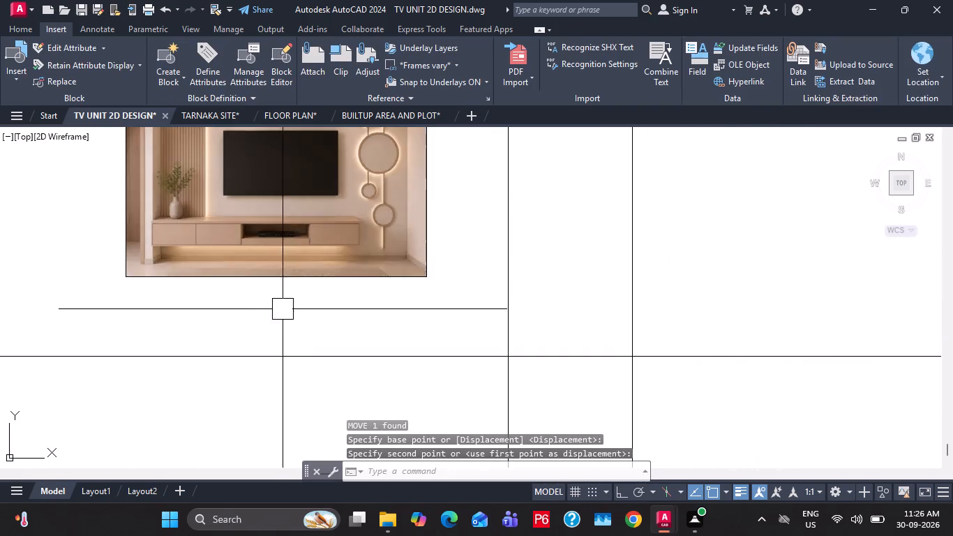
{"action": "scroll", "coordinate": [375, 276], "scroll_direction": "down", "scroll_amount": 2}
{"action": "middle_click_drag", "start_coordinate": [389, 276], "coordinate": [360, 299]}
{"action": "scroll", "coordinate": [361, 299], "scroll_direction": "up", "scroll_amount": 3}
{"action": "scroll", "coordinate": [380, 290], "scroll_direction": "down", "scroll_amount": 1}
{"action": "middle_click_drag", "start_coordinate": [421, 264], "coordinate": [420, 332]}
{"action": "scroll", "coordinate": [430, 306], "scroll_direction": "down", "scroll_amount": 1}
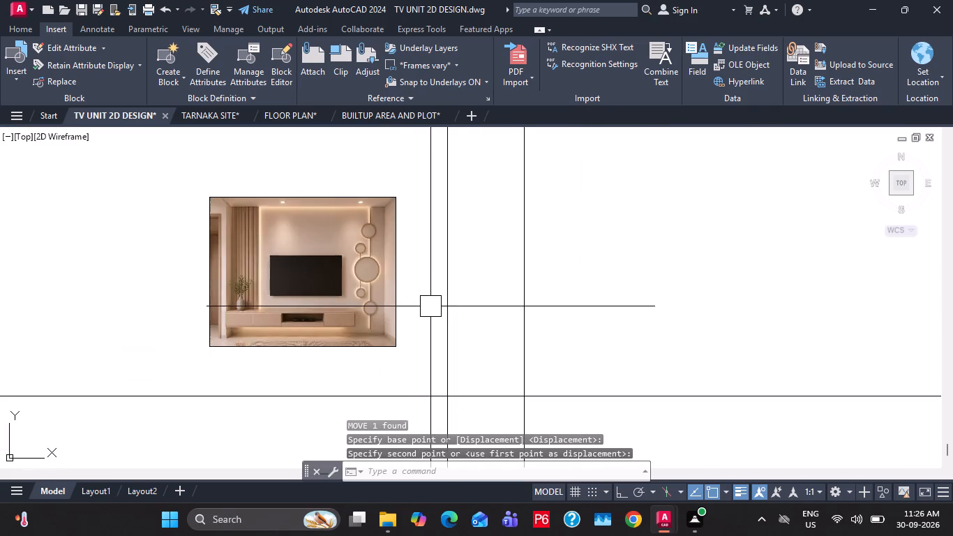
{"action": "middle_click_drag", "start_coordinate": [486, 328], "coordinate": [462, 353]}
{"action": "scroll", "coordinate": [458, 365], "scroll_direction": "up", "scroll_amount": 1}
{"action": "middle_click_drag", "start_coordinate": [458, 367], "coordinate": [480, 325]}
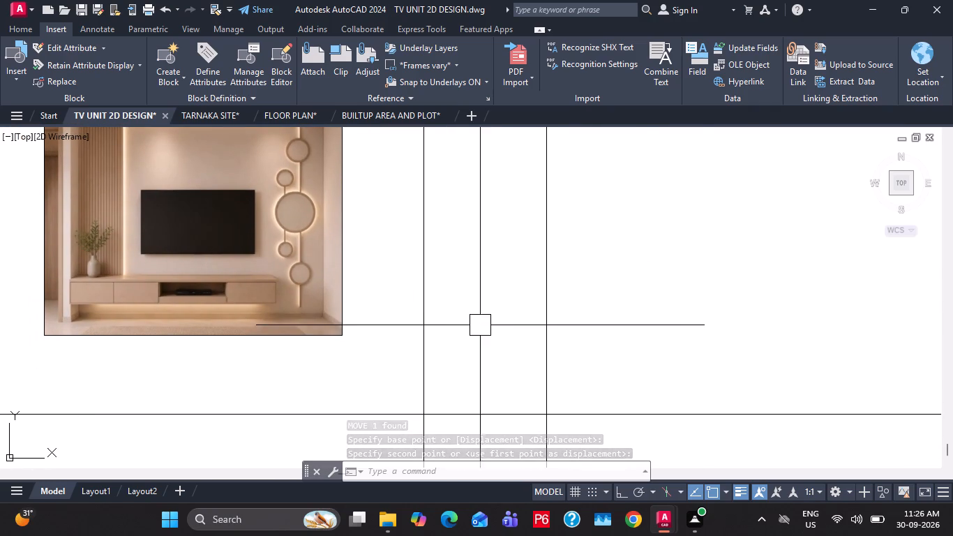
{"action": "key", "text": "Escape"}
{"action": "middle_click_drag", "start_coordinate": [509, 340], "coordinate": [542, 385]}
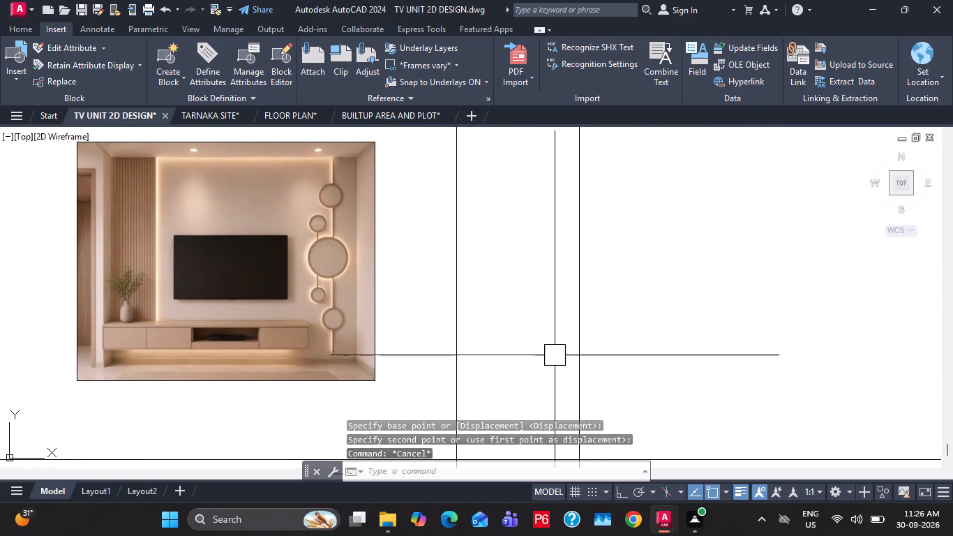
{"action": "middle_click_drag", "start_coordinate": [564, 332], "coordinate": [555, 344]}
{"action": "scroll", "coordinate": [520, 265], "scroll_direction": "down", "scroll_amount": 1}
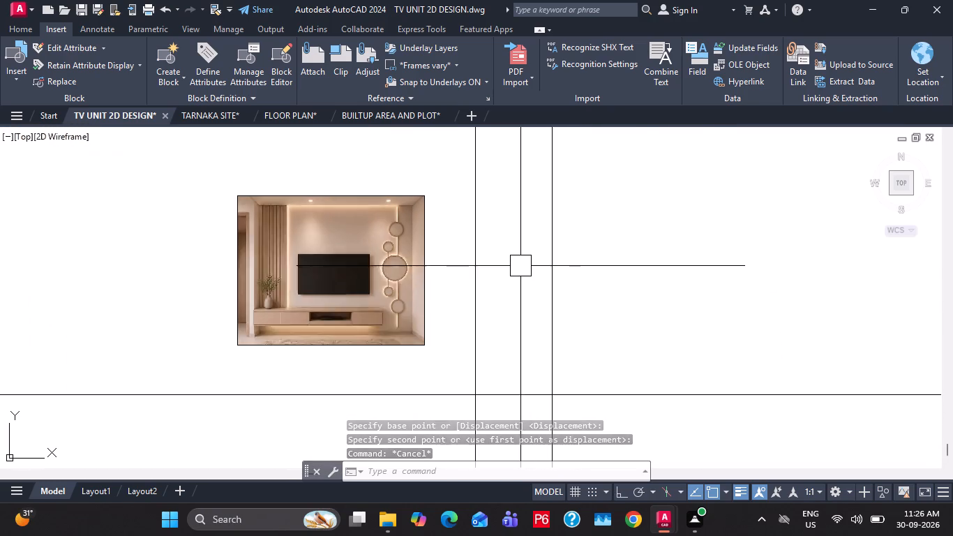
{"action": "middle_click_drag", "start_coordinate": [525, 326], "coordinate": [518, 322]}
Offset the horizontal construction line 10' upward.
{"action": "key", "text": "o"}
{"action": "key", "text": "space"}
{"action": "key", "text": "1"}
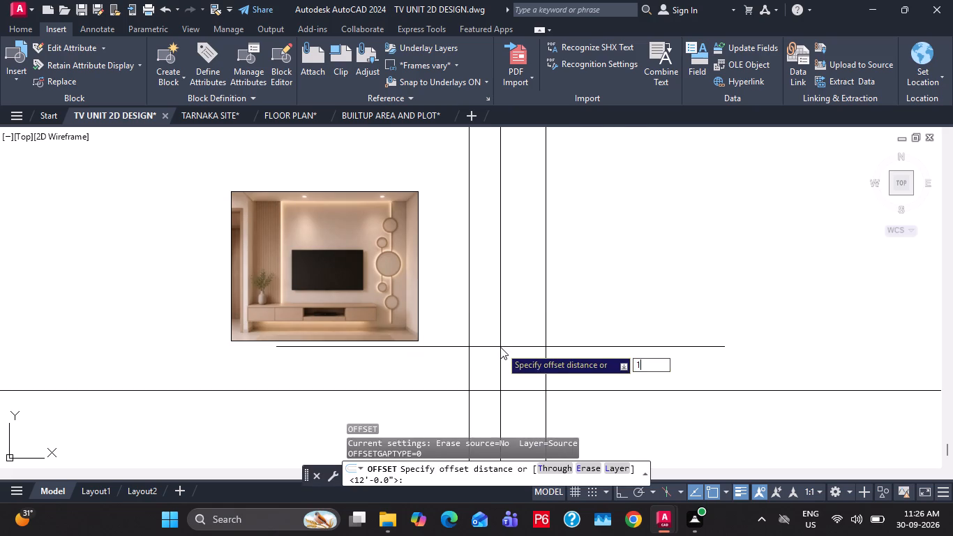
{"action": "scroll", "coordinate": [500, 347], "scroll_direction": "up", "scroll_amount": 1}
{"action": "type", "text": "0'"}
{"action": "key", "text": "Return"}
{"action": "left_click", "coordinate": [647, 405]}
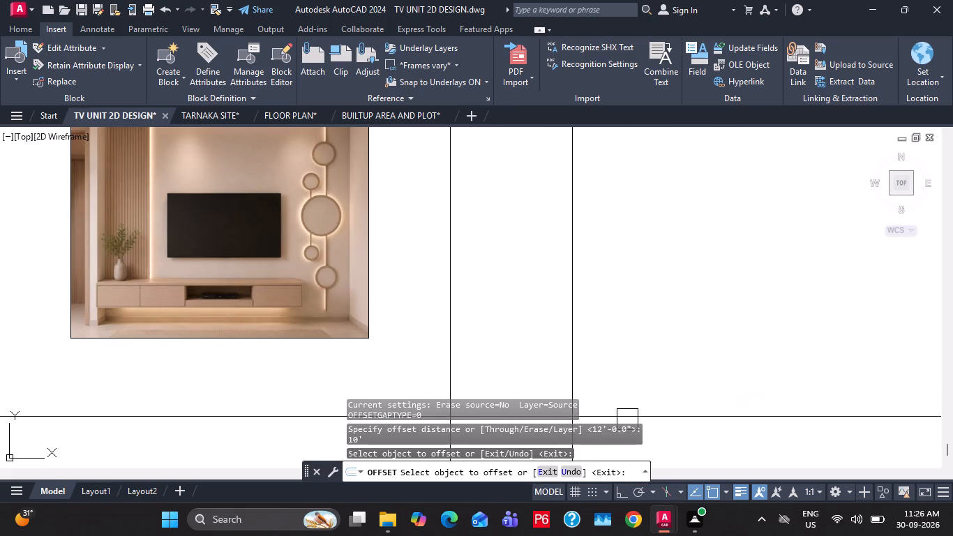
{"action": "left_click_drag", "start_coordinate": [683, 422], "coordinate": [686, 416]}
{"action": "left_click", "coordinate": [682, 366]}
{"action": "middle_click_drag", "start_coordinate": [552, 347], "coordinate": [544, 288]}
{"action": "key", "text": "Escape"}
{"action": "key", "text": "Escape"}
{"action": "key", "text": "Escape"}
Draw a 12' by 10' rectangle between the intersections of the paired construction lines.
{"action": "key", "text": "r"}
{"action": "key", "text": "e"}
{"action": "key", "text": "c"}
{"action": "key", "text": "space"}
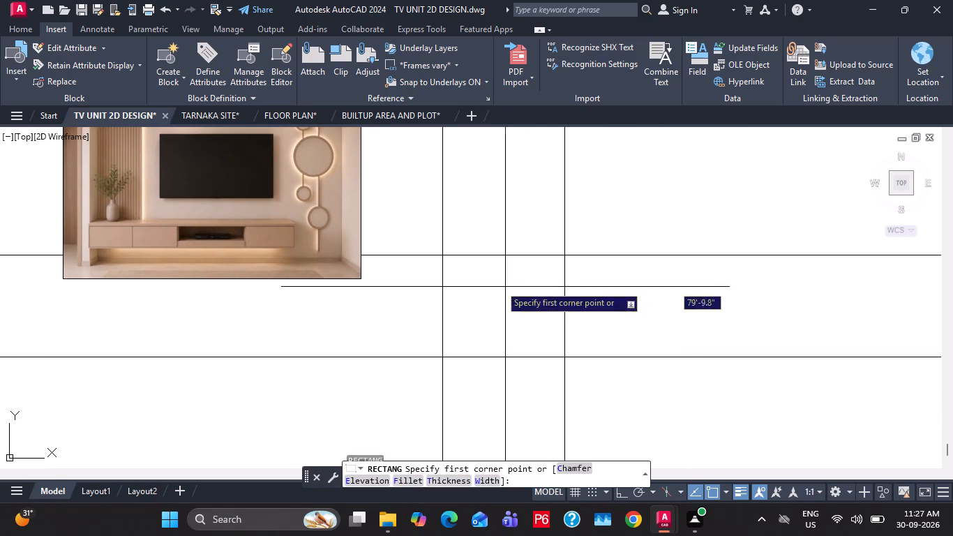
{"action": "left_click", "coordinate": [439, 258]}
{"action": "left_click", "coordinate": [568, 358]}
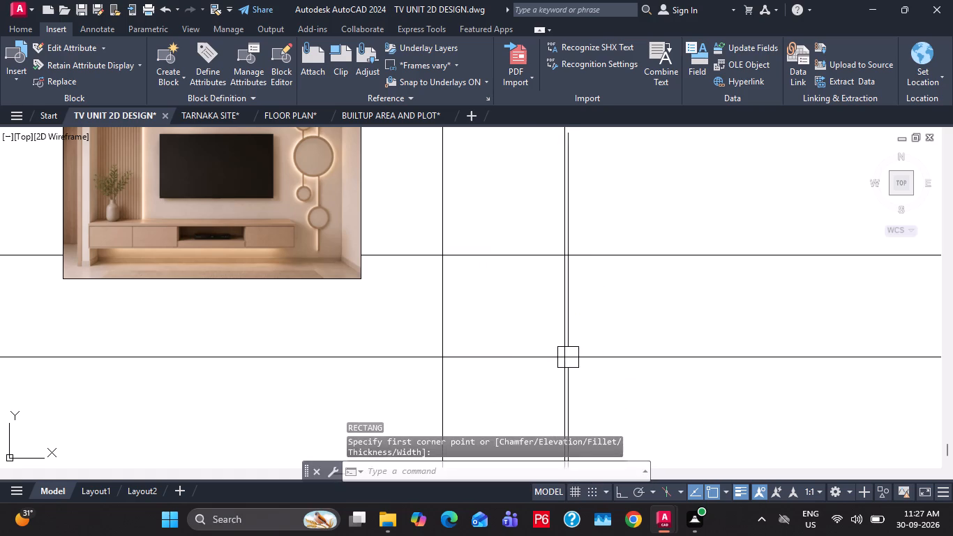
{"action": "key", "text": "Escape"}
Delete the four construction lines around the rectangle.
{"action": "left_click_drag", "start_coordinate": [700, 409], "coordinate": [678, 314]}
{"action": "left_click", "coordinate": [623, 181]}
{"action": "left_click_drag", "start_coordinate": [627, 160], "coordinate": [601, 160]}
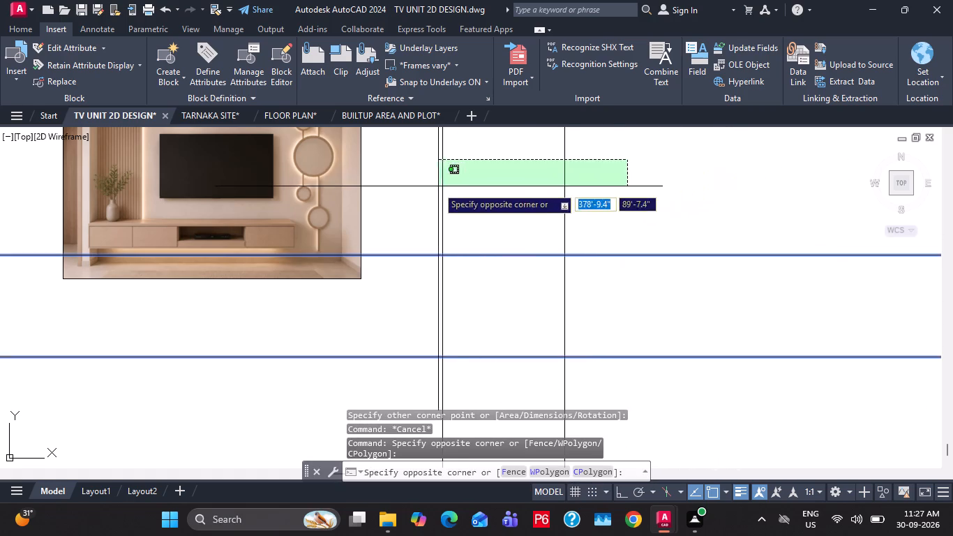
{"action": "left_click", "coordinate": [423, 193]}
{"action": "key", "text": "Delete"}
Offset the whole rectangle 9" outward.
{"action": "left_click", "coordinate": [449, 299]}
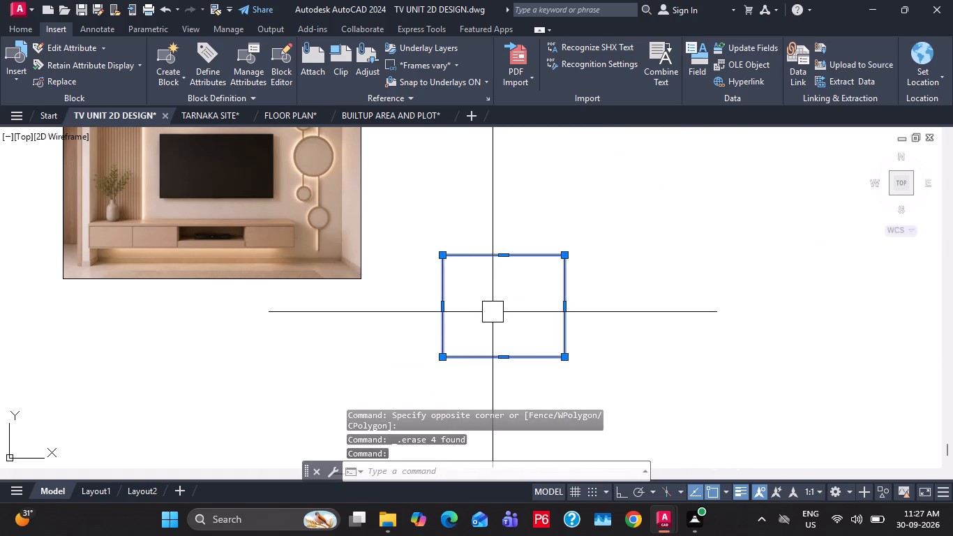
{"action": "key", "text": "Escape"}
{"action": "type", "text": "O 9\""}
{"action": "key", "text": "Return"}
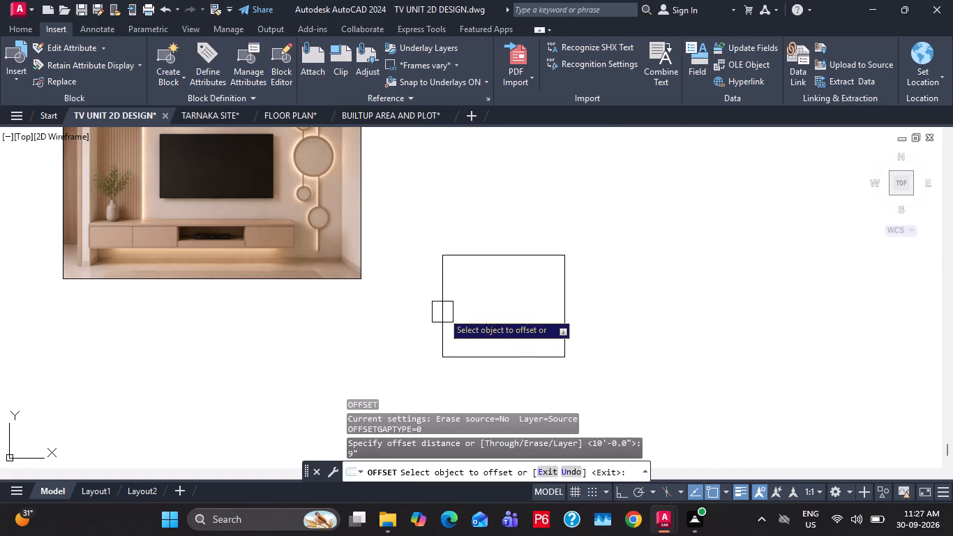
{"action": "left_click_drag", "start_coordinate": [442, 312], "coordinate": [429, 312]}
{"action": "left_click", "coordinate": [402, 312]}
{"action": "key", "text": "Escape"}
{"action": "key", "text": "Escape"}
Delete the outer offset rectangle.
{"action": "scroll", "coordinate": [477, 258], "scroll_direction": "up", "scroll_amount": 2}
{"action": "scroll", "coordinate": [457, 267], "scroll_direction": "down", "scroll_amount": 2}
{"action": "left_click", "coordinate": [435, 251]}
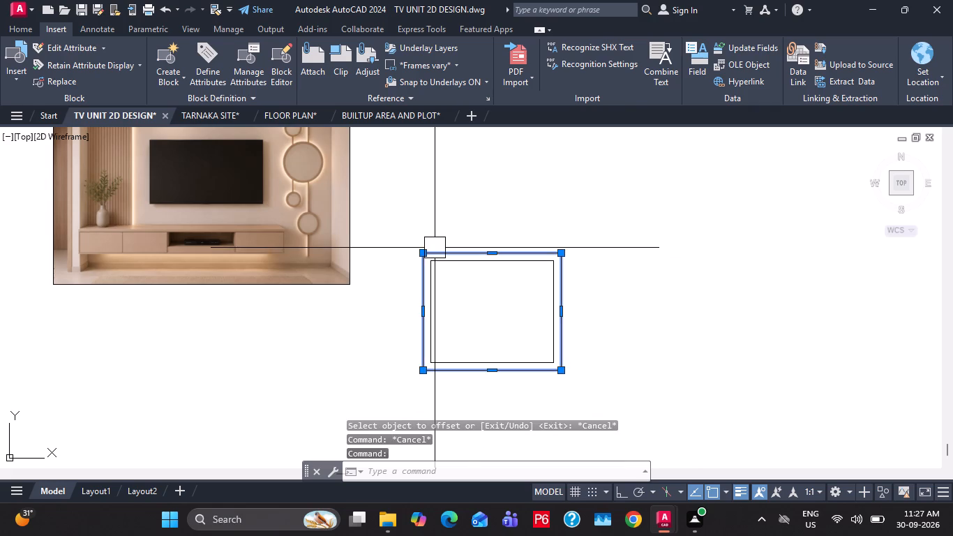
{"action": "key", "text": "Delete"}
Explode the rectangle into separate lines.
{"action": "left_click", "coordinate": [435, 253]}
{"action": "key", "text": "x"}
{"action": "key", "text": "space"}
Offset the outline's left and right edges 9" outward.
{"action": "key", "text": "o"}
{"action": "key", "text": "space"}
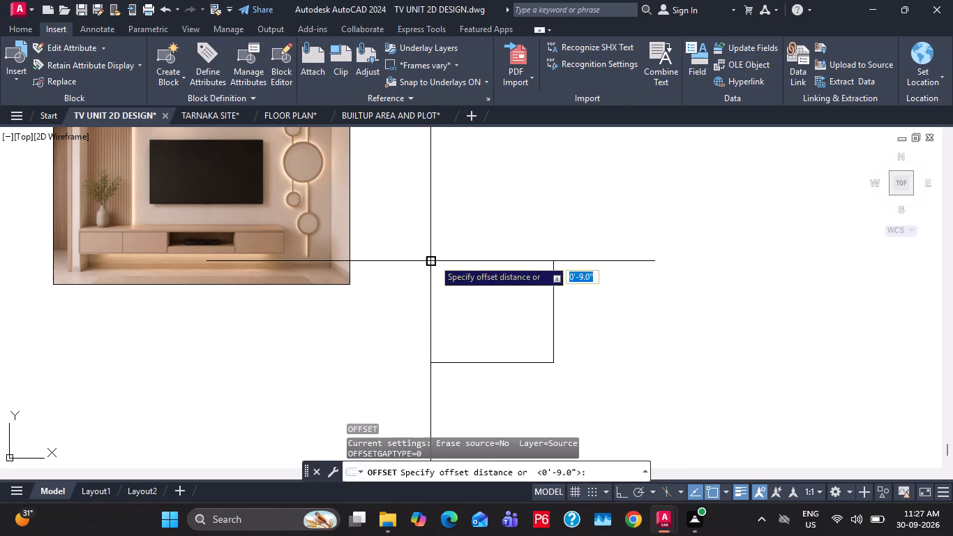
{"action": "type", "text": "9\""}
{"action": "key", "text": "Return"}
{"action": "left_click_drag", "start_coordinate": [430, 276], "coordinate": [411, 277]}
{"action": "left_click", "coordinate": [385, 280]}
{"action": "left_click", "coordinate": [569, 288]}
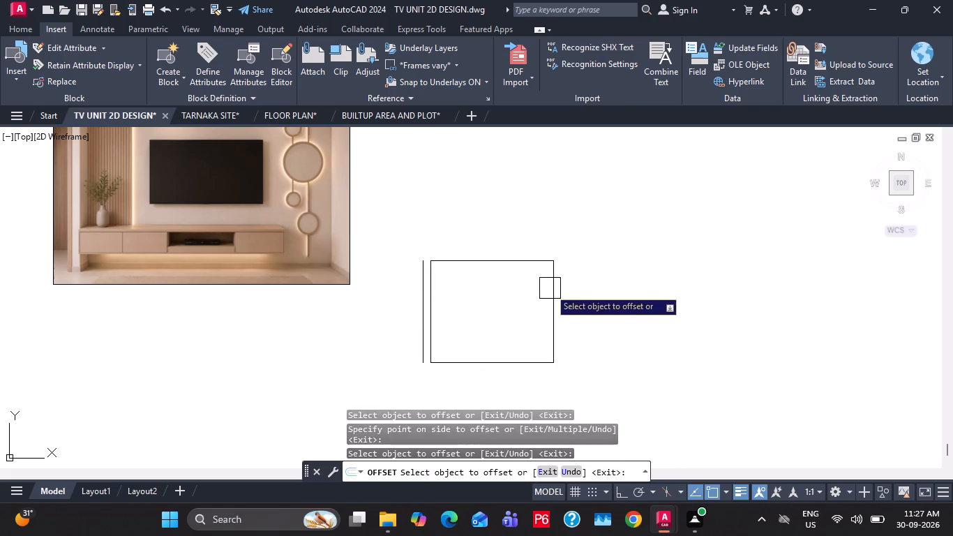
{"action": "left_click_drag", "start_coordinate": [549, 288], "coordinate": [599, 285]}
{"action": "left_click", "coordinate": [599, 284]}
{"action": "key", "text": "Escape"}
{"action": "key", "text": "Escape"}
Draw short lines joining the outline's bottom corners to the lower ends of the two offset side lines.
{"action": "key", "text": "l"}
{"action": "key", "text": "space"}
{"action": "scroll", "coordinate": [560, 369], "scroll_direction": "up", "scroll_amount": 1}
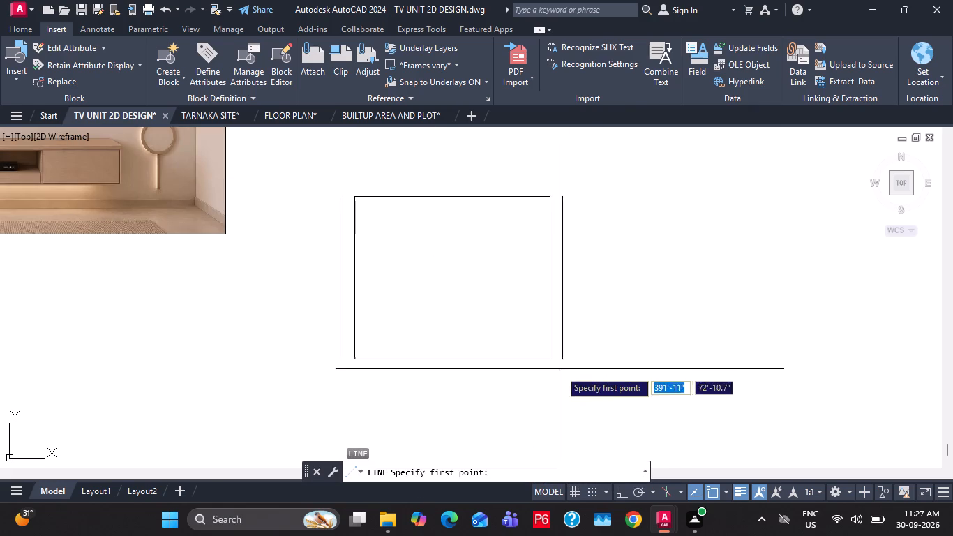
{"action": "left_click", "coordinate": [547, 360]}
{"action": "left_click", "coordinate": [564, 357]}
{"action": "key", "text": "Escape"}
{"action": "key", "text": "l"}
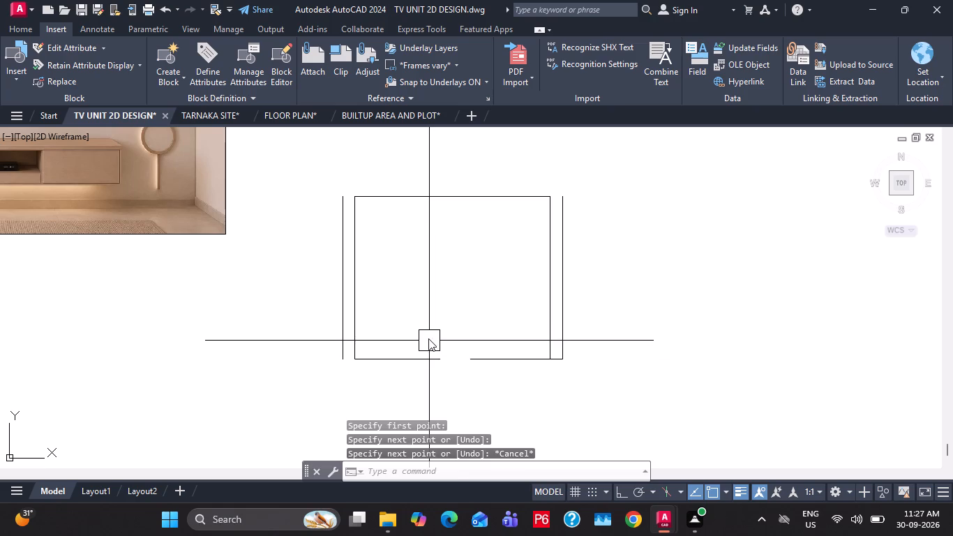
{"action": "key", "text": "space"}
{"action": "left_click", "coordinate": [358, 363]}
{"action": "left_click", "coordinate": [340, 362]}
{"action": "key", "text": "Escape"}
Delete the right offset line and trim the short bottom segment projecting past the outline's right edge.
{"action": "left_click", "coordinate": [568, 297]}
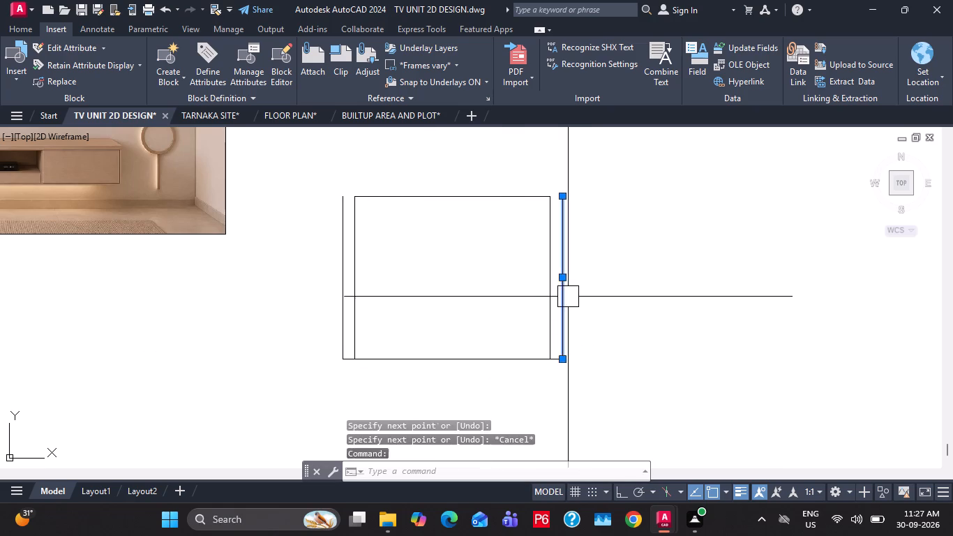
{"action": "key", "text": "Delete"}
{"action": "key", "text": "r"}
{"action": "key", "text": "Escape"}
{"action": "type", "text": "TR"}
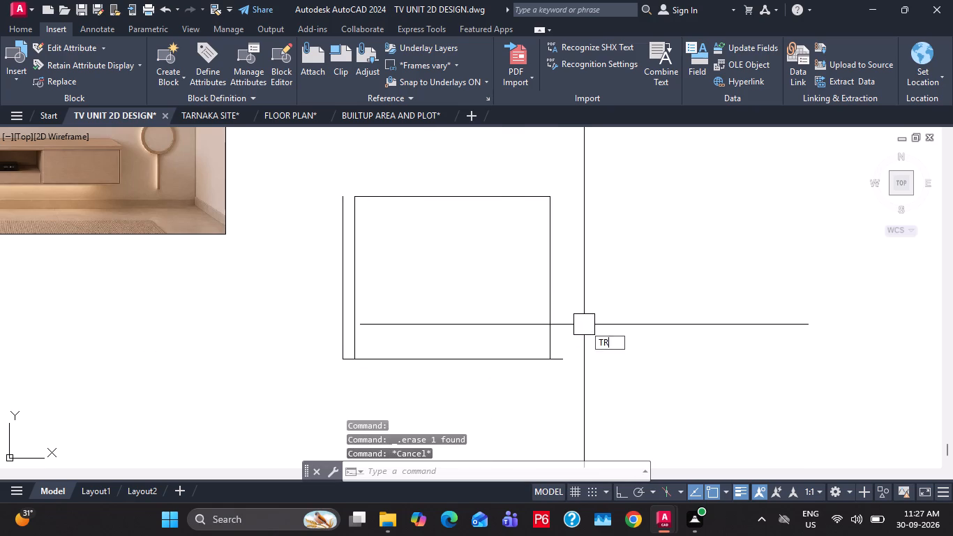
{"action": "key", "text": "space"}
{"action": "left_click", "coordinate": [569, 359]}
{"action": "key", "text": "Escape"}
{"action": "key", "text": "Escape"}
Stretch the top edge's left endpoint to the upper end of the left offset line.
{"action": "left_click", "coordinate": [395, 195]}
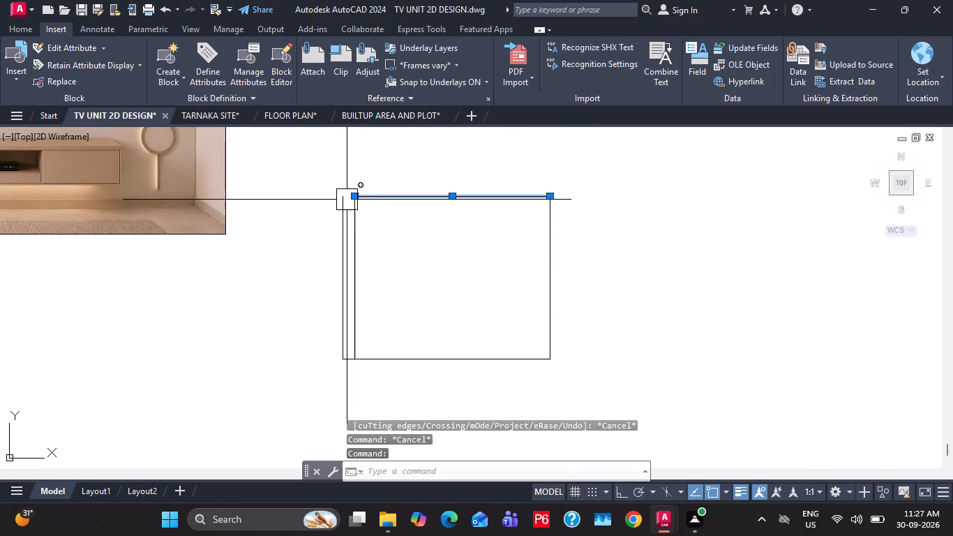
{"action": "left_click", "coordinate": [359, 195]}
{"action": "key", "text": "Escape"}
{"action": "left_click", "coordinate": [382, 196]}
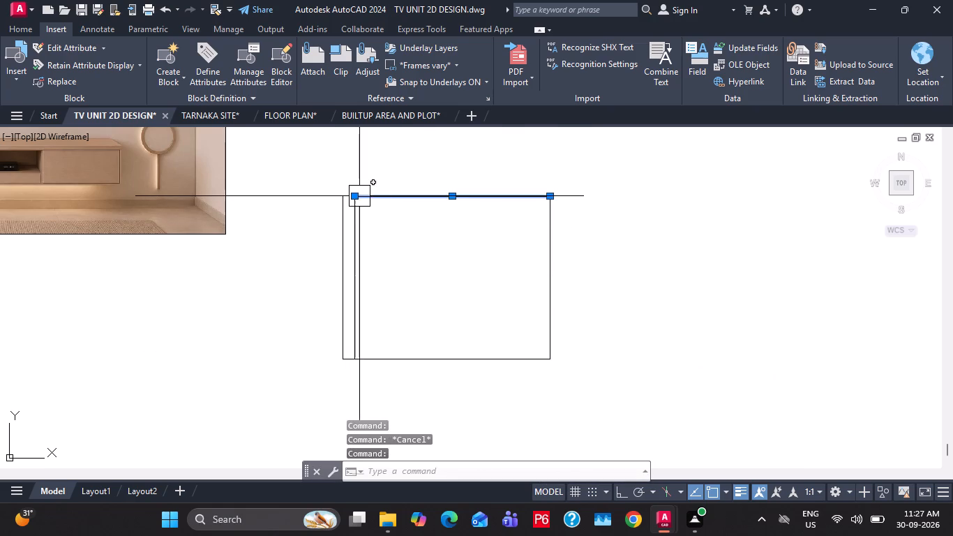
{"action": "left_click", "coordinate": [354, 198]}
{"action": "left_click", "coordinate": [339, 198]}
{"action": "key", "text": "Escape"}
{"action": "key", "text": "Escape"}
Save the TV UNIT 2D DESIGN drawing.
{"action": "scroll", "coordinate": [463, 212], "scroll_direction": "down", "scroll_amount": 2}
{"action": "middle_click_drag", "start_coordinate": [453, 244], "coordinate": [469, 295]}
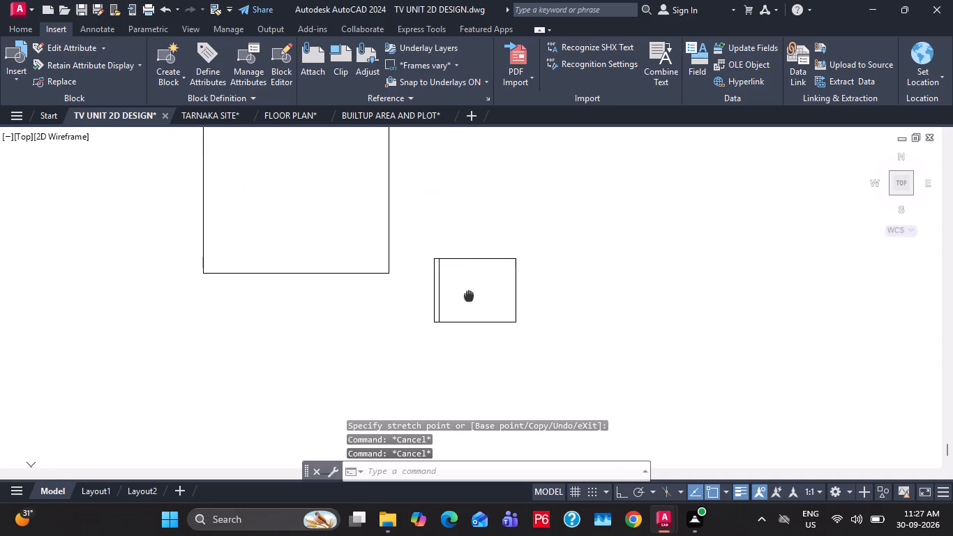
{"action": "middle_click_drag", "start_coordinate": [469, 295], "coordinate": [464, 313]}
{"action": "key", "text": "Escape"}
{"action": "key", "text": "Escape"}
{"action": "key", "text": "ctrl+s"}
{"action": "key", "text": "ctrl+s"}
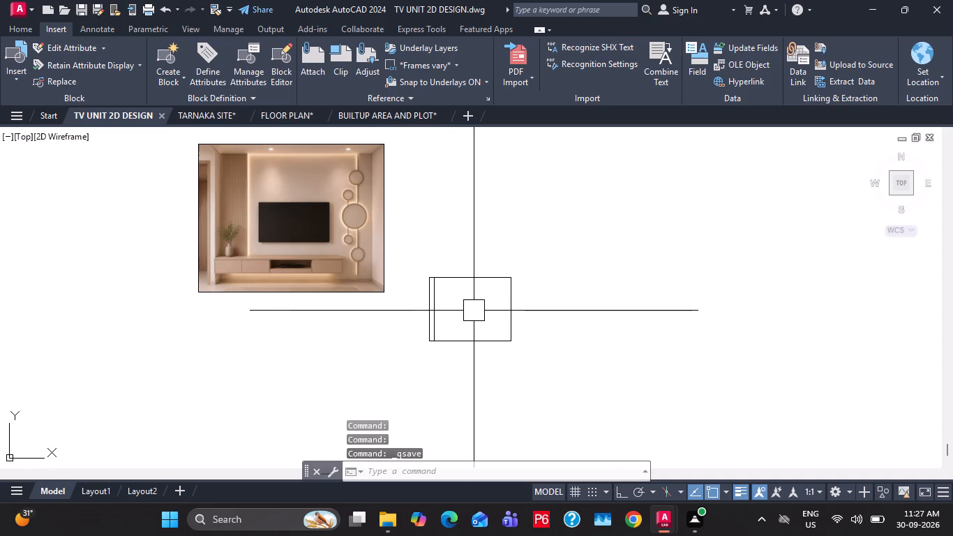
{"action": "key", "text": "Escape"}
{"action": "key", "text": "Escape"}
{"action": "key", "text": "Escape"}
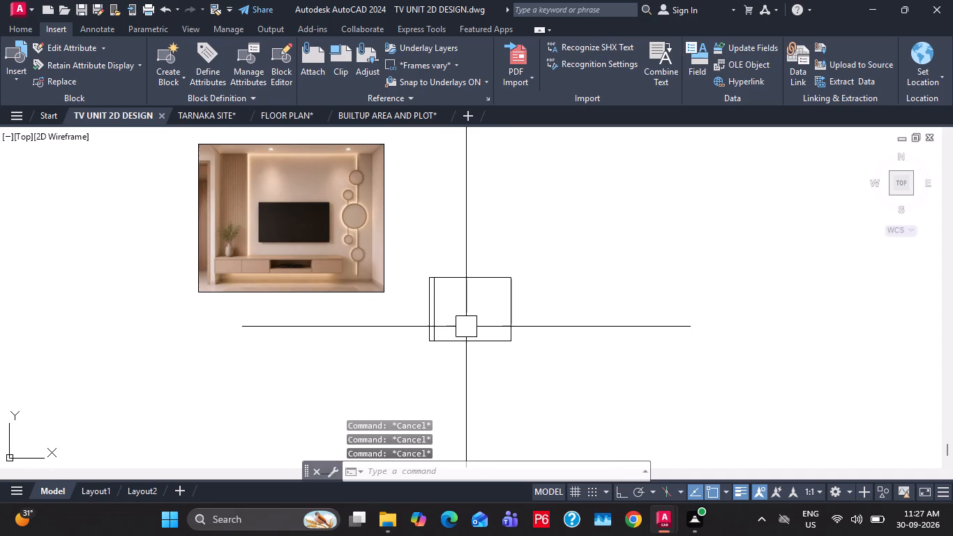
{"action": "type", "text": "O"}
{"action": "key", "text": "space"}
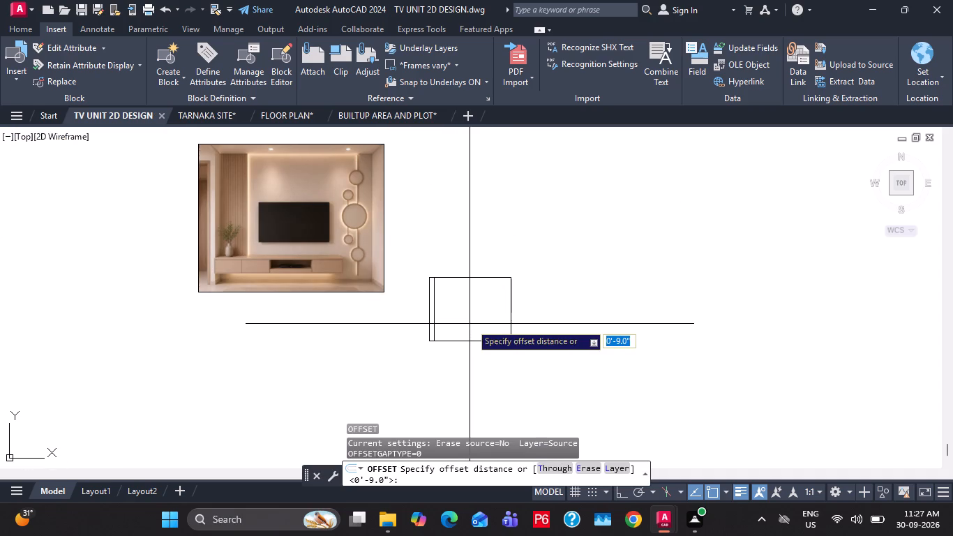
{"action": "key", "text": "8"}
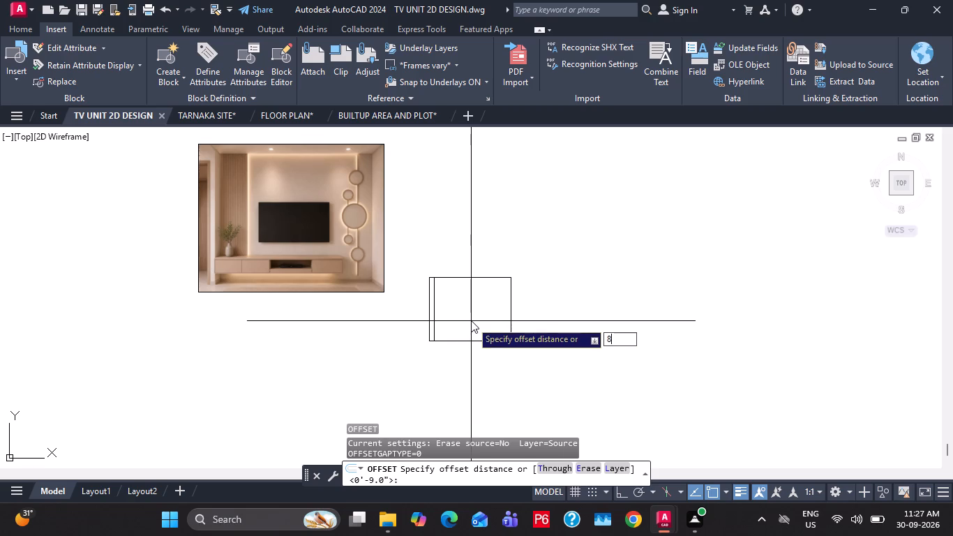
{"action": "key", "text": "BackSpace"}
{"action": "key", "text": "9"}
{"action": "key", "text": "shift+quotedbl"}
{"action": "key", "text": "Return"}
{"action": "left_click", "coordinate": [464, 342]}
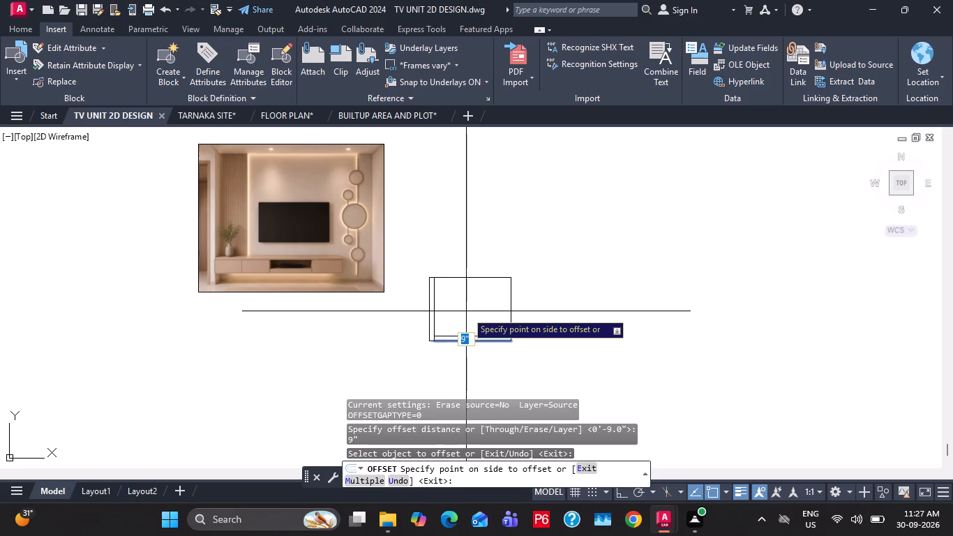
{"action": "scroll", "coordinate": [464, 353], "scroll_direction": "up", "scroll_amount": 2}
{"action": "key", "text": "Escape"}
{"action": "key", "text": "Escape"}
Offset the wall outline's bottom edge 1' upward.
{"action": "key", "text": "o"}
{"action": "key", "text": "space"}
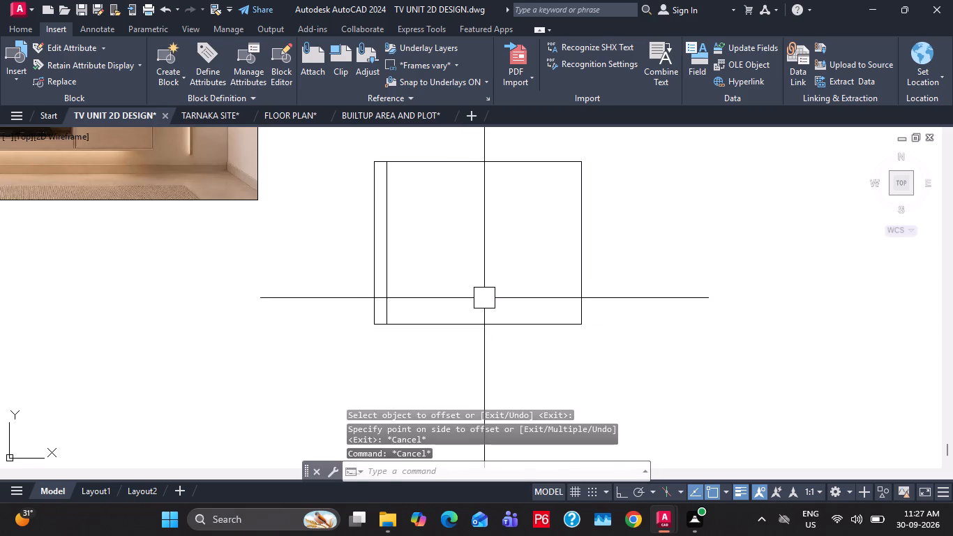
{"action": "type", "text": "1'"}
{"action": "key", "text": "Return"}
{"action": "left_click", "coordinate": [481, 327]}
{"action": "left_click", "coordinate": [481, 275]}
{"action": "key", "text": "Escape"}
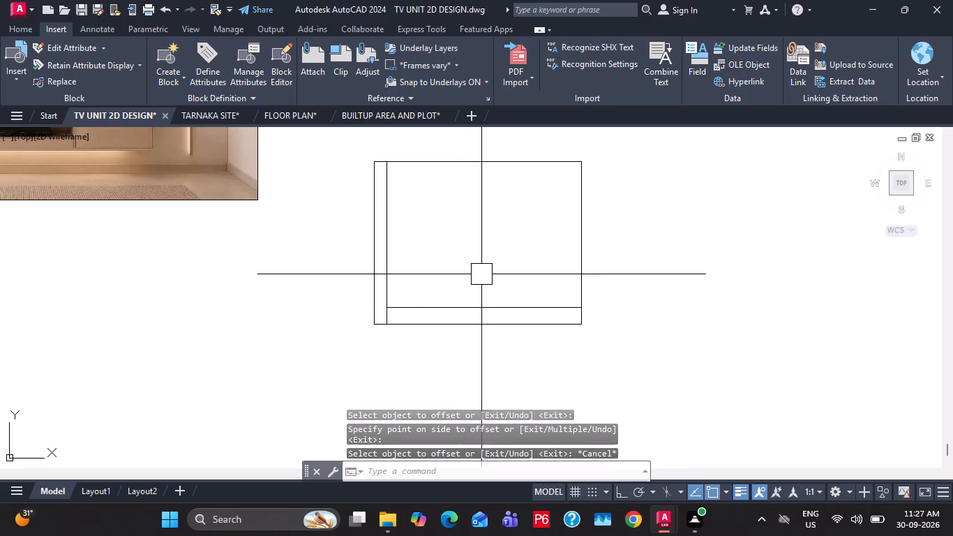
Offset the new horizontal line 1'6" upward to mark the top of the TV cabinet.
{"action": "scroll", "coordinate": [483, 274], "scroll_direction": "down", "scroll_amount": 1}
{"action": "key", "text": "Escape"}
{"action": "middle_click_drag", "start_coordinate": [504, 318], "coordinate": [521, 346]}
{"action": "key", "text": "Escape"}
{"action": "key", "text": "Escape"}
{"action": "type", "text": "O"}
{"action": "key", "text": "space"}
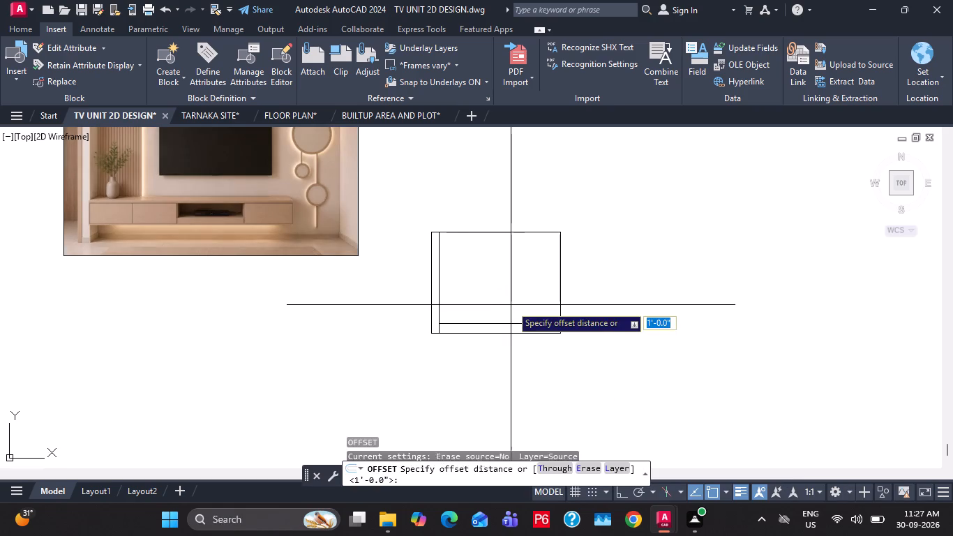
{"action": "key", "text": "1"}
{"action": "type", "text": "'6"}
{"action": "key", "text": "shift+quotedbl"}
{"action": "key", "text": "Return"}
{"action": "scroll", "coordinate": [493, 313], "scroll_direction": "up", "scroll_amount": 2}
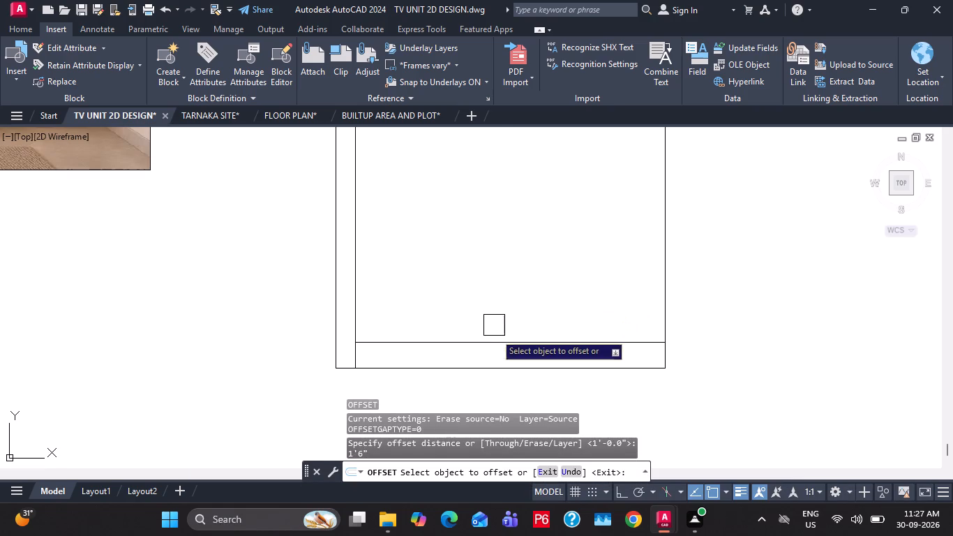
{"action": "left_click", "coordinate": [495, 346]}
{"action": "left_click", "coordinate": [495, 320]}
{"action": "key", "text": "Escape"}
Offset the wall outline's right edge 3' inward to mark the cabinet's right end.
{"action": "scroll", "coordinate": [558, 265], "scroll_direction": "down", "scroll_amount": 2}
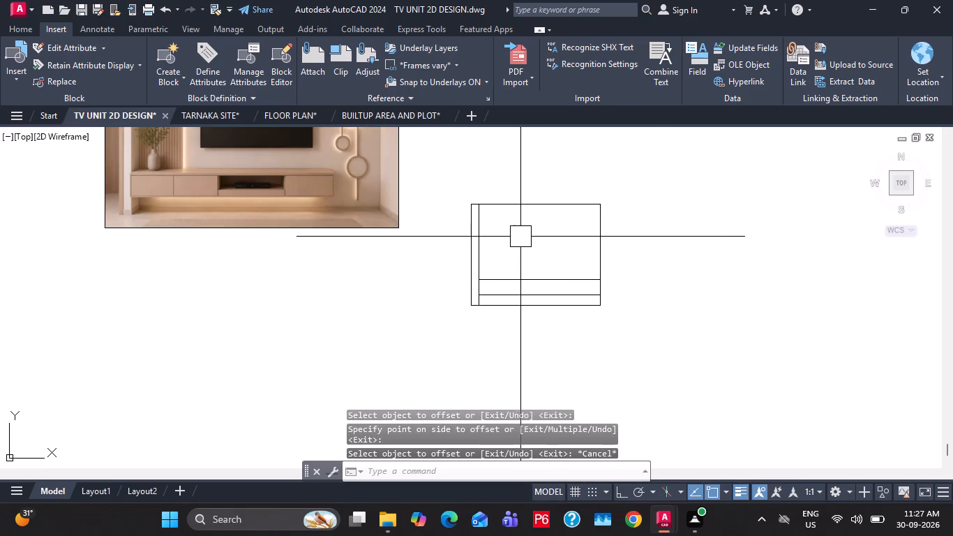
{"action": "scroll", "coordinate": [557, 256], "scroll_direction": "up", "scroll_amount": 1}
{"action": "scroll", "coordinate": [564, 267], "scroll_direction": "down", "scroll_amount": 2}
{"action": "scroll", "coordinate": [568, 278], "scroll_direction": "up", "scroll_amount": 1}
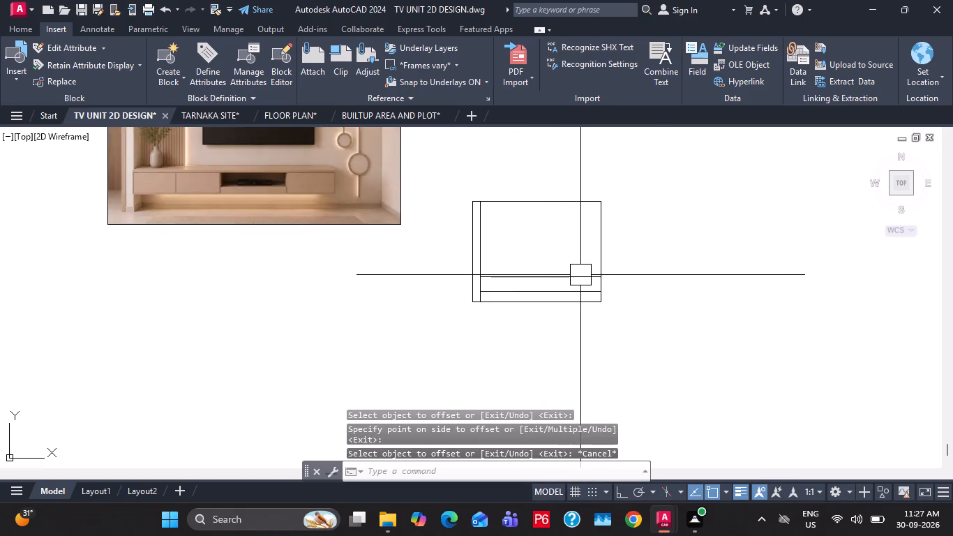
{"action": "middle_click_drag", "start_coordinate": [583, 278], "coordinate": [593, 337]}
{"action": "key", "text": "o"}
{"action": "key", "text": "space"}
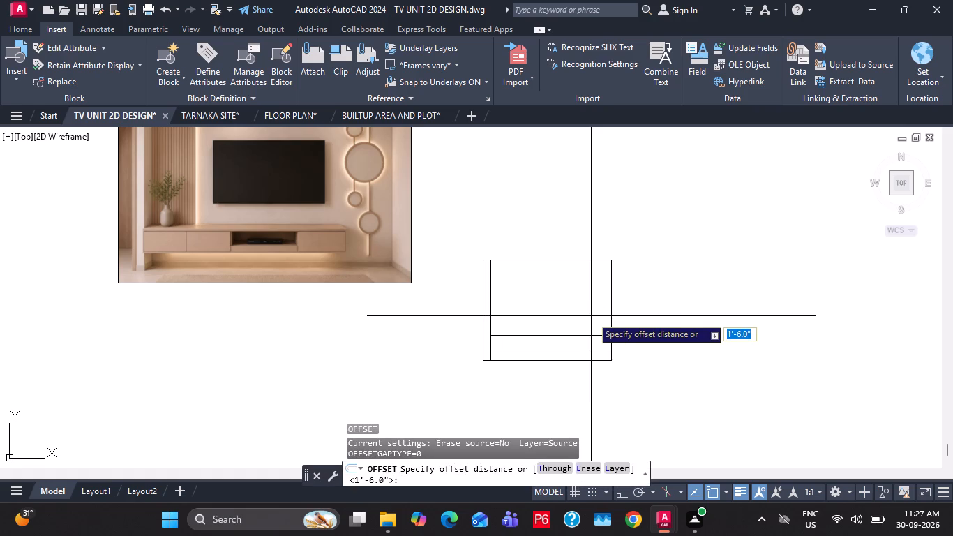
{"action": "key", "text": "3"}
{"action": "key", "text": "apostrophe"}
{"action": "key", "text": "Return"}
{"action": "left_click", "coordinate": [611, 304]}
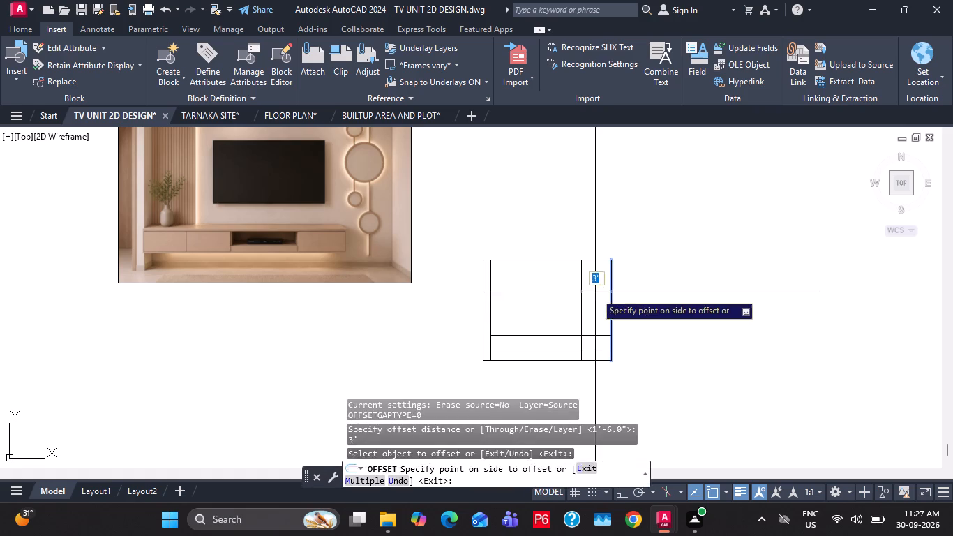
{"action": "left_click", "coordinate": [596, 292]}
{"action": "key", "text": "Escape"}
{"action": "key", "text": "Escape"}
Trim both horizontal lines beyond the 3' offset line, and that line above and below them, leaving the cabinet rectangle.
{"action": "scroll", "coordinate": [595, 310], "scroll_direction": "up", "scroll_amount": 1}
{"action": "key", "text": "t"}
{"action": "key", "text": "r"}
{"action": "key", "text": "space"}
{"action": "left_click", "coordinate": [592, 311]}
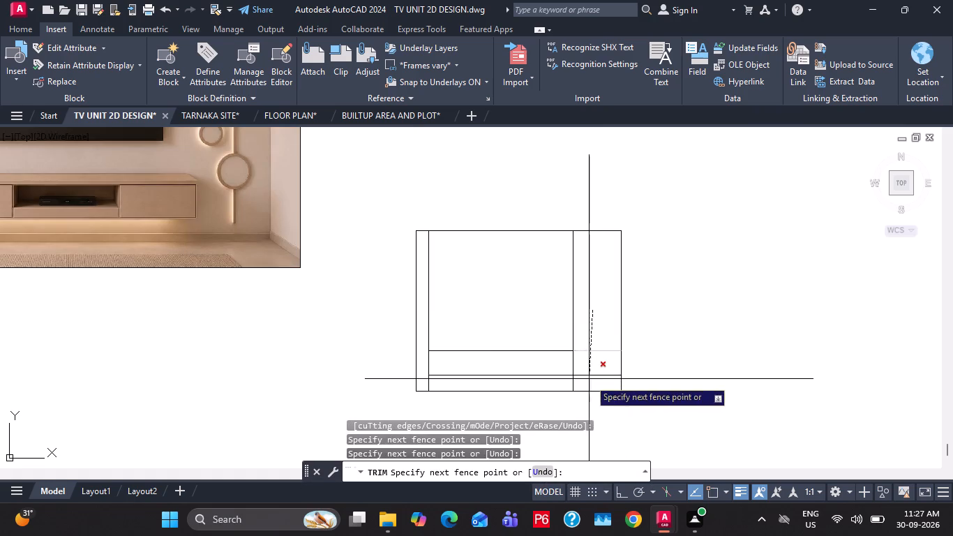
{"action": "left_click", "coordinate": [589, 379]}
{"action": "left_click", "coordinate": [563, 272]}
{"action": "scroll", "coordinate": [580, 374], "scroll_direction": "up", "scroll_amount": 2}
{"action": "left_click", "coordinate": [564, 399]}
{"action": "key", "text": "Escape"}
{"action": "scroll", "coordinate": [600, 320], "scroll_direction": "down", "scroll_amount": 1}
{"action": "key", "text": "Escape"}
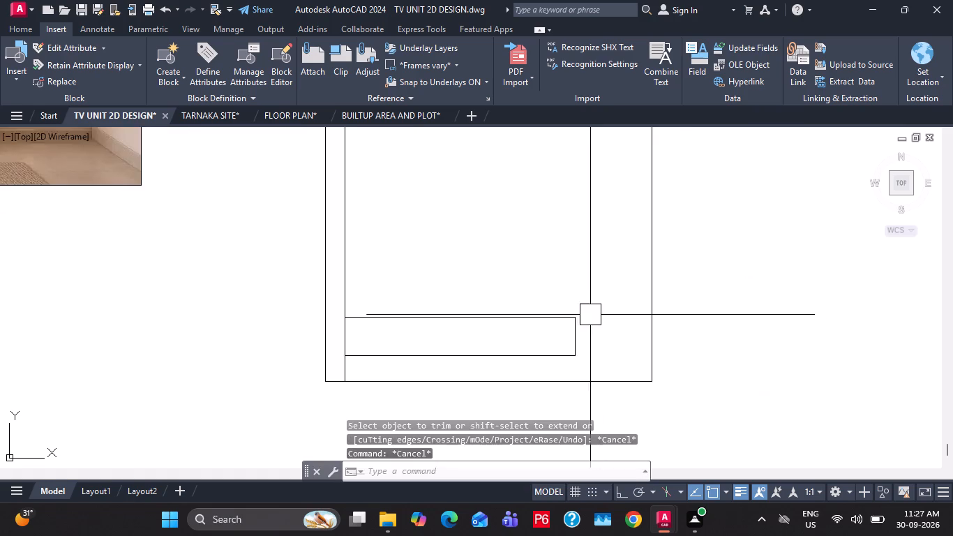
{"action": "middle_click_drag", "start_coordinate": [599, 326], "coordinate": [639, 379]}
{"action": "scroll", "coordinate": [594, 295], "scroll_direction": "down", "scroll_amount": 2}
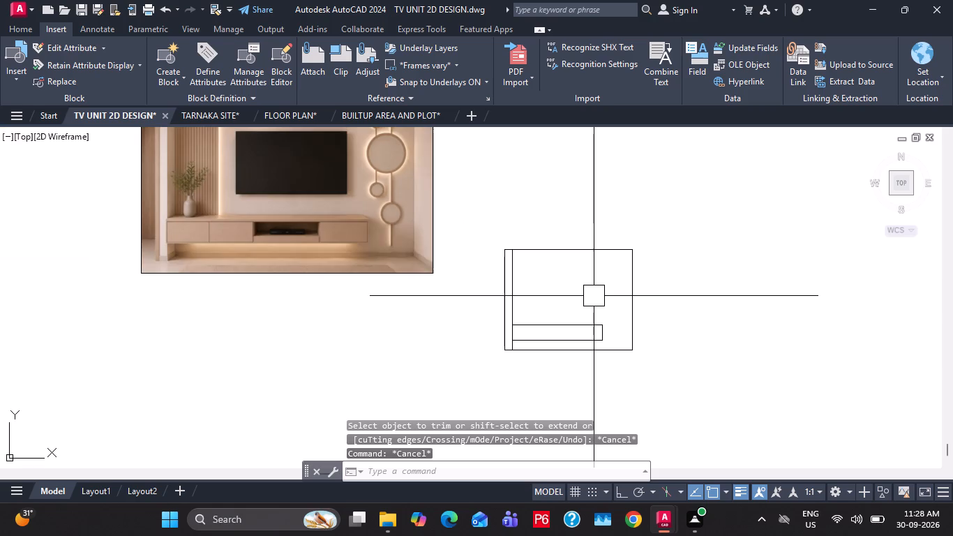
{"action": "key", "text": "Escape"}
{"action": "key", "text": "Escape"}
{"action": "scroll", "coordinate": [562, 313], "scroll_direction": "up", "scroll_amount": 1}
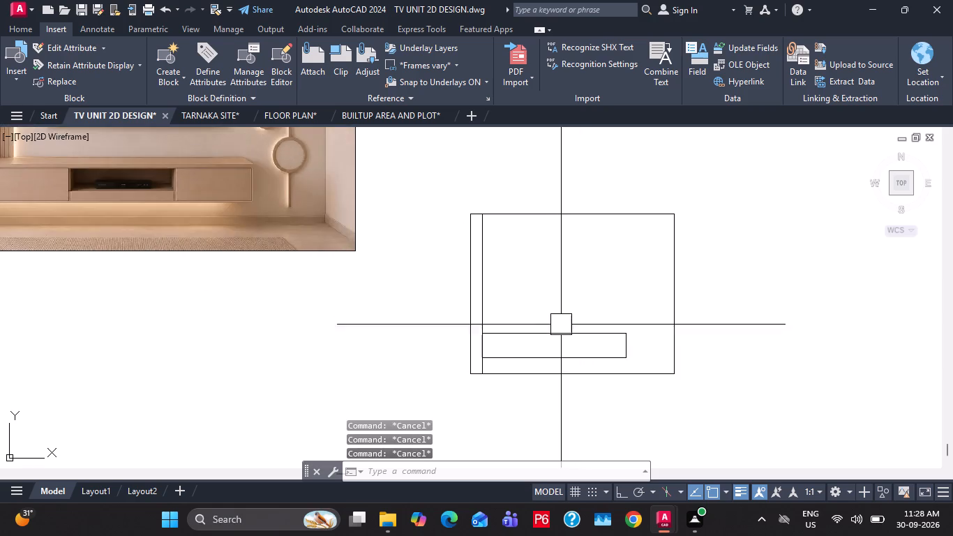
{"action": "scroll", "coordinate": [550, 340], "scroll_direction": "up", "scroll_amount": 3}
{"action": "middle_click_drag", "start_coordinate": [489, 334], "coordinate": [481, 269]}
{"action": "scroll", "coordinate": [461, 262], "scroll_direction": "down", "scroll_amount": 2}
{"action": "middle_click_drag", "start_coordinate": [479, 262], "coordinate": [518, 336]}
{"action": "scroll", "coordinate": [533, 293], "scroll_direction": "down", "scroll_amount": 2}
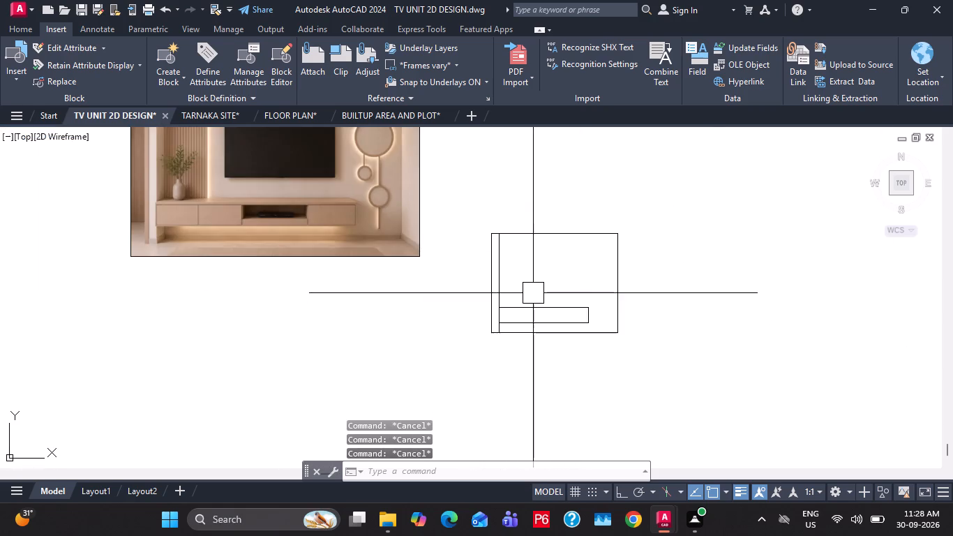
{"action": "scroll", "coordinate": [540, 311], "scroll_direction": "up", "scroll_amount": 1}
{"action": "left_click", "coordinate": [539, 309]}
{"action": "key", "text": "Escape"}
Draw a vertical line closing the cabinet's left end between its top and bottom lines.
{"action": "scroll", "coordinate": [490, 322], "scroll_direction": "up", "scroll_amount": 1}
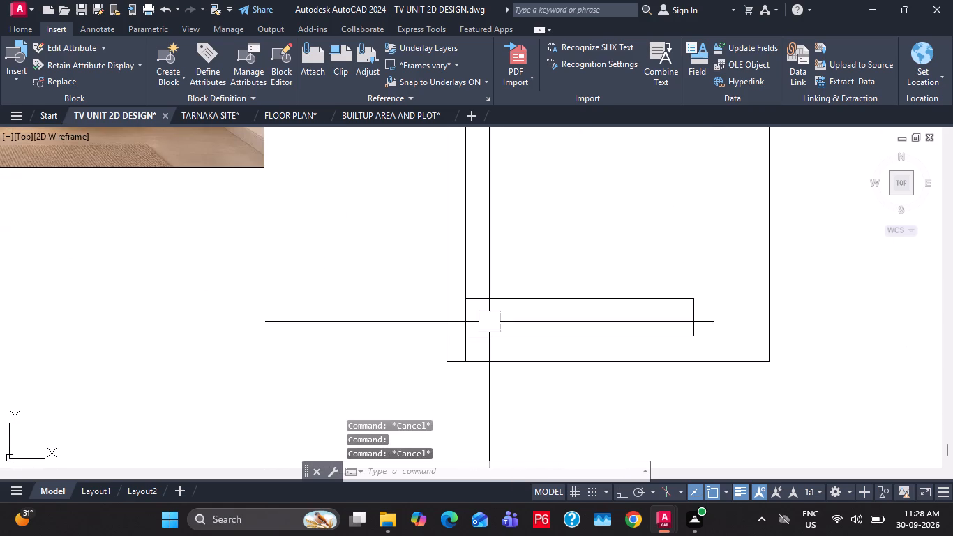
{"action": "key", "text": "l"}
{"action": "key", "text": "space"}
{"action": "left_click", "coordinate": [470, 297]}
{"action": "left_click", "coordinate": [465, 335]}
{"action": "key", "text": "Escape"}
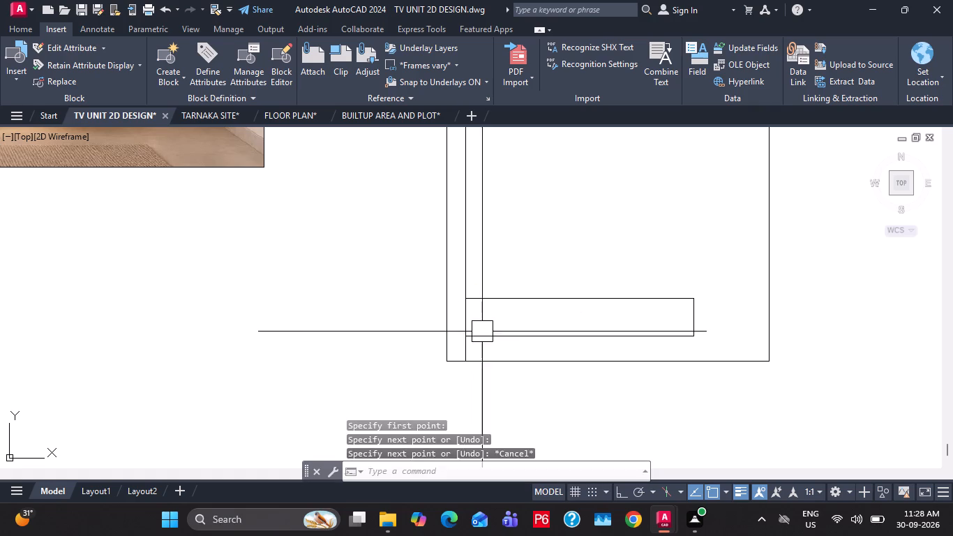
Join the cabinet's four edge lines into a single closed rectangle.
{"action": "left_click", "coordinate": [482, 332]}
{"action": "left_click", "coordinate": [462, 321]}
{"action": "left_click", "coordinate": [486, 305]}
{"action": "left_click", "coordinate": [708, 312]}
{"action": "left_click", "coordinate": [680, 314]}
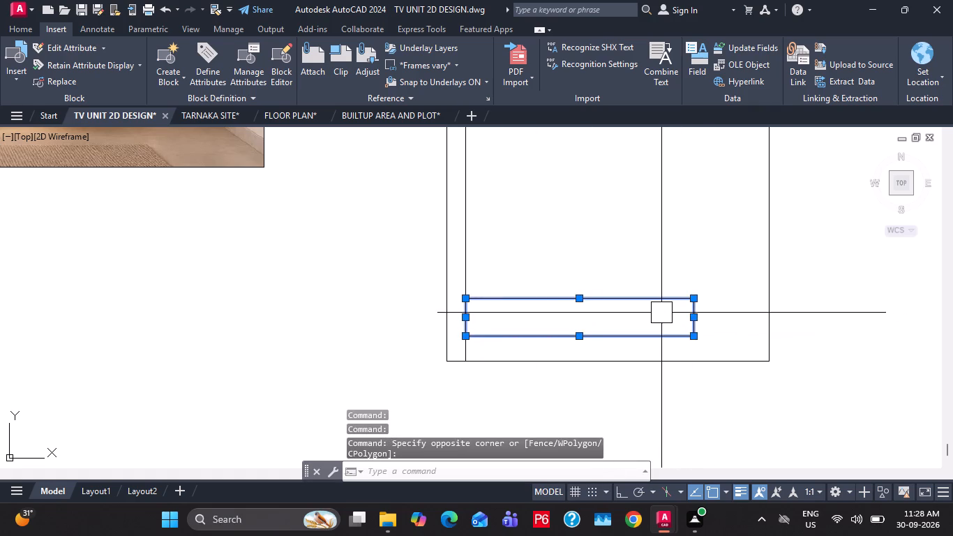
{"action": "type", "text": "J"}
{"action": "key", "text": "space"}
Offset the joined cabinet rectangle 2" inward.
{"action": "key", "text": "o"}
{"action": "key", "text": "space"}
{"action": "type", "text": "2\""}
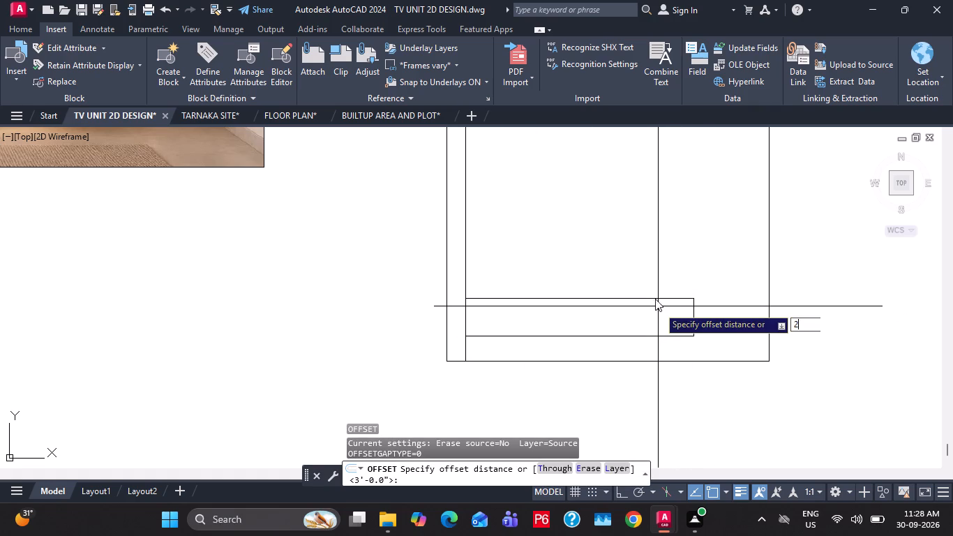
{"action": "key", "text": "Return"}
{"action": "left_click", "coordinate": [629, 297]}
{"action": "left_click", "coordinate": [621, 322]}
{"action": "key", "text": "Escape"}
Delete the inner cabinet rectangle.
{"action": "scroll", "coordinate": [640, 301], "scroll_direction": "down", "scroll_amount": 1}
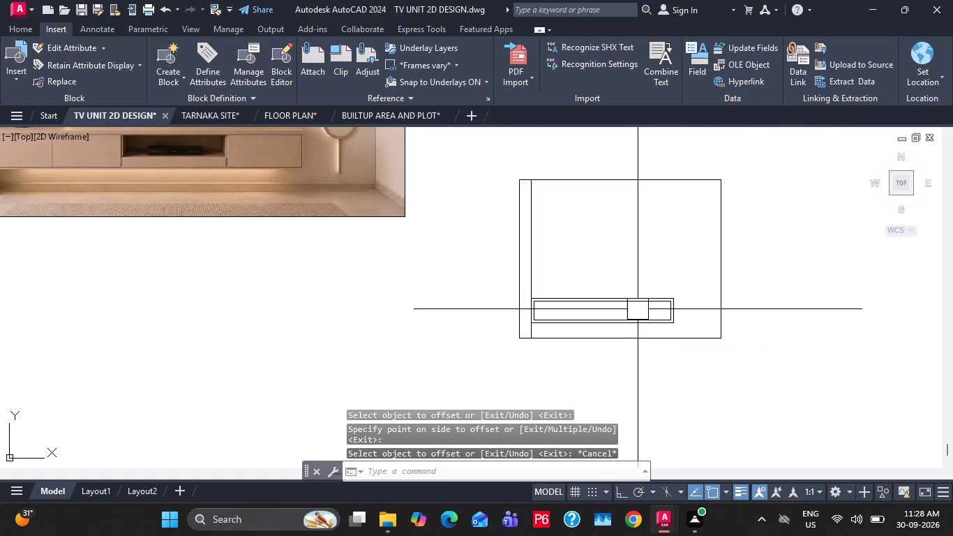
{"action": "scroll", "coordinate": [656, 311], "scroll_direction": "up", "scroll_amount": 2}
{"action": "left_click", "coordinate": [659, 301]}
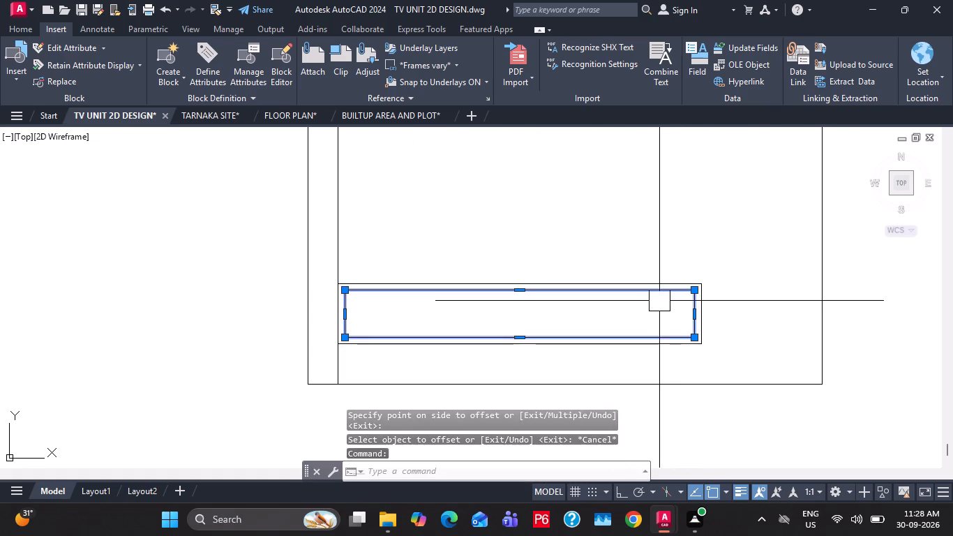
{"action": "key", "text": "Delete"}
Offset the cabinet rectangle 1" inward.
{"action": "type", "text": "O 1\""}
{"action": "key", "text": "Return"}
{"action": "left_click_drag", "start_coordinate": [656, 290], "coordinate": [650, 306]}
{"action": "left_click", "coordinate": [643, 326]}
{"action": "key", "text": "Escape"}
{"action": "key", "text": "Escape"}
{"action": "scroll", "coordinate": [659, 313], "scroll_direction": "down", "scroll_amount": 1}
{"action": "middle_click_drag", "start_coordinate": [617, 319], "coordinate": [650, 362]}
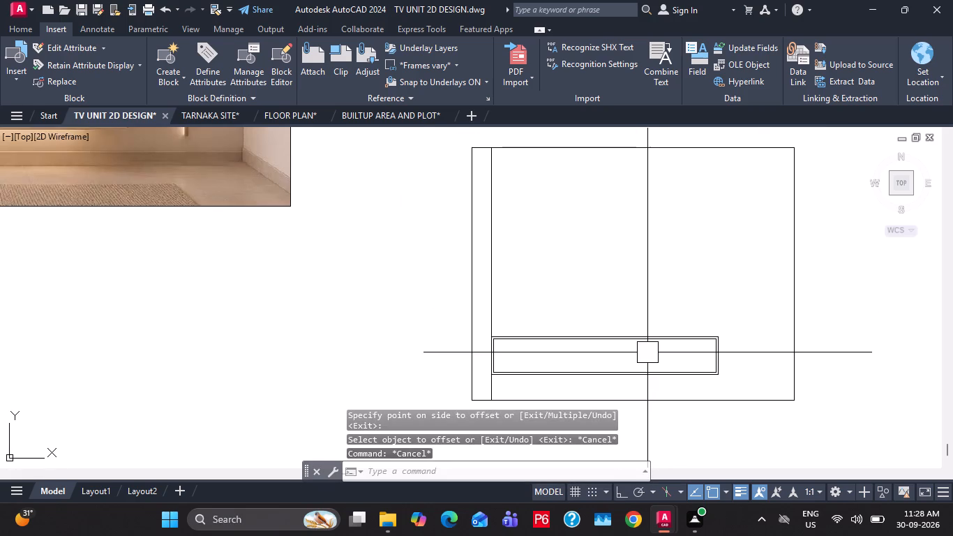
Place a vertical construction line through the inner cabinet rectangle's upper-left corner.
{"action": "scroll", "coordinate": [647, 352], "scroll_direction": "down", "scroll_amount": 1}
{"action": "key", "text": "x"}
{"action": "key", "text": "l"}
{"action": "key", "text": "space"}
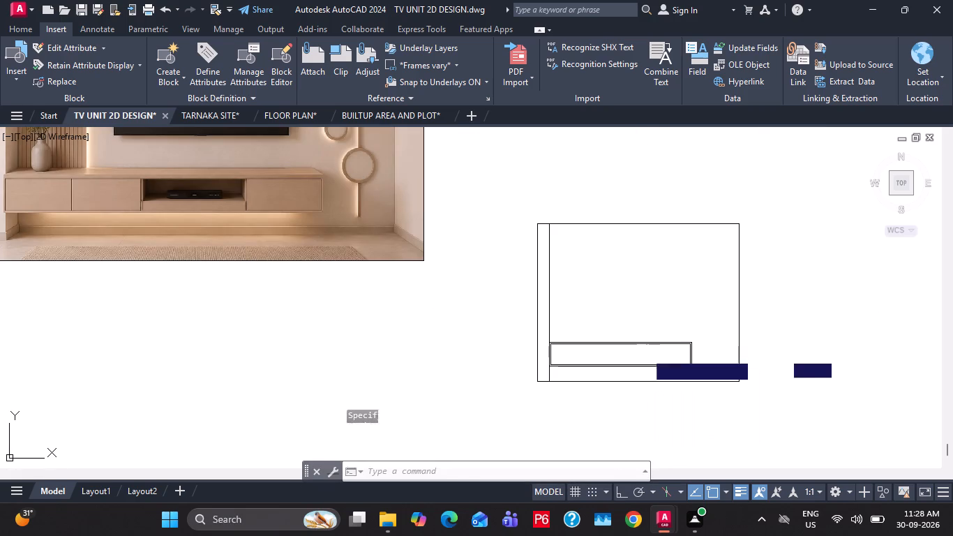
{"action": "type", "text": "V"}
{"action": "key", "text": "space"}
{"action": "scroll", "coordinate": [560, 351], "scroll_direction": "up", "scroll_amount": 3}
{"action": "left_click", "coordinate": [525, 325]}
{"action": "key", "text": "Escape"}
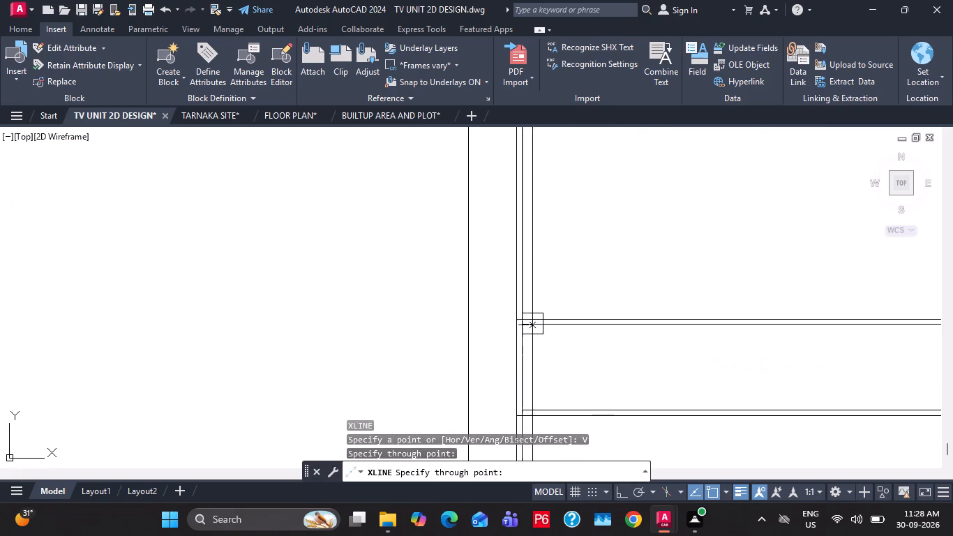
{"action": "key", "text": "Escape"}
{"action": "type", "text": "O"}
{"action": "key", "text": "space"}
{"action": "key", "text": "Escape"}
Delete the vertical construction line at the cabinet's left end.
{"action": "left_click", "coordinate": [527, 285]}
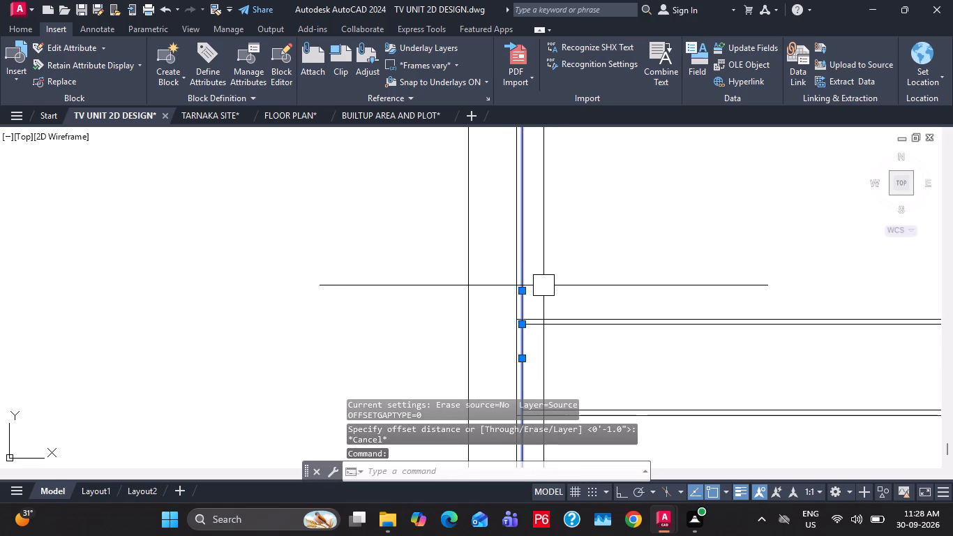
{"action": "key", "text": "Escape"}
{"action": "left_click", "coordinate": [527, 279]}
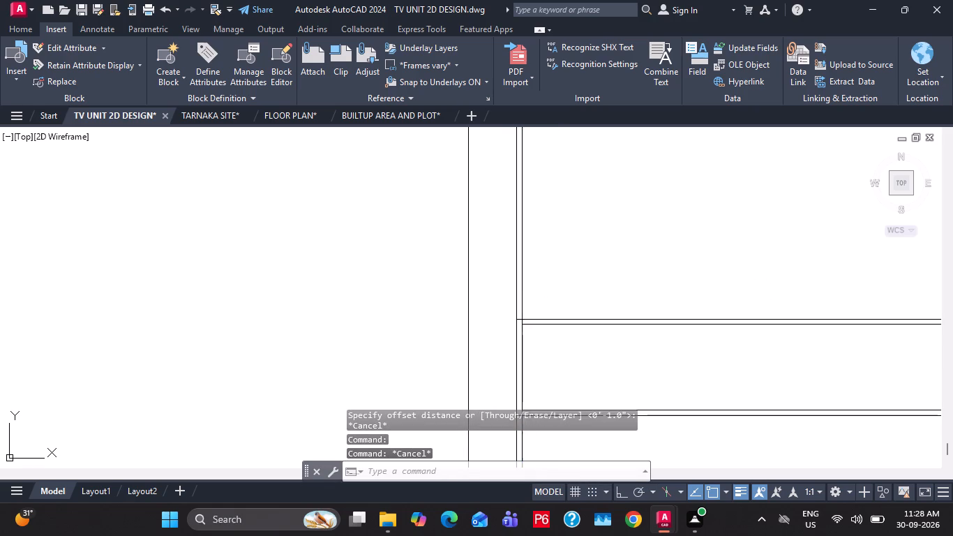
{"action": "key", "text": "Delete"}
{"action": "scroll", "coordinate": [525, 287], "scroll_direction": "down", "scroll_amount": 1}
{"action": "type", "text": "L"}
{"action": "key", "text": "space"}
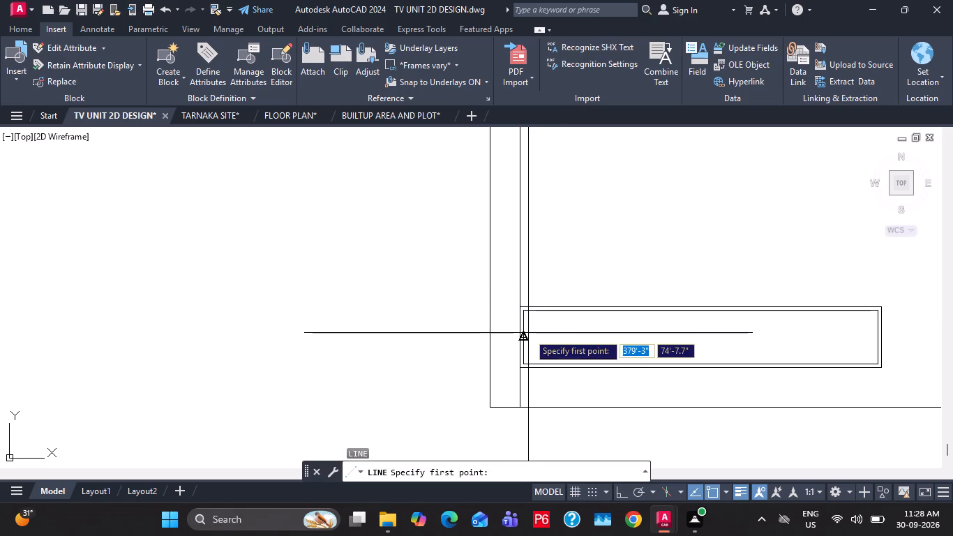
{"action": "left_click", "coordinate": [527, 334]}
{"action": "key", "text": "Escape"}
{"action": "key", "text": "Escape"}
Draw an 8'-10" horizontal line between the midpoints of the inner cabinet rectangle's left and right sides.
{"action": "middle_click_drag", "start_coordinate": [614, 336], "coordinate": [527, 320]}
{"action": "key", "text": "l"}
{"action": "key", "text": "space"}
{"action": "scroll", "coordinate": [505, 324], "scroll_direction": "up", "scroll_amount": 1}
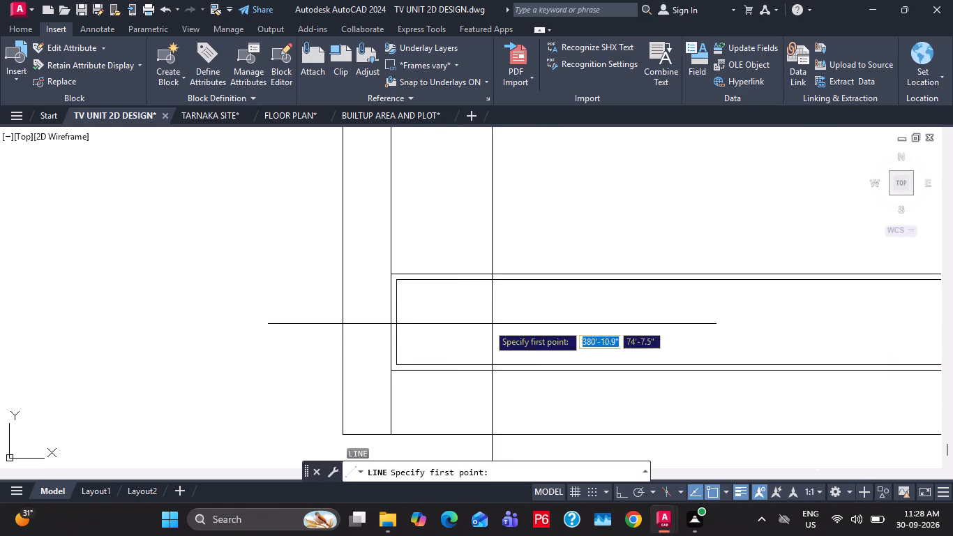
{"action": "left_click", "coordinate": [397, 318]}
{"action": "middle_click_drag", "start_coordinate": [684, 352], "coordinate": [417, 329]}
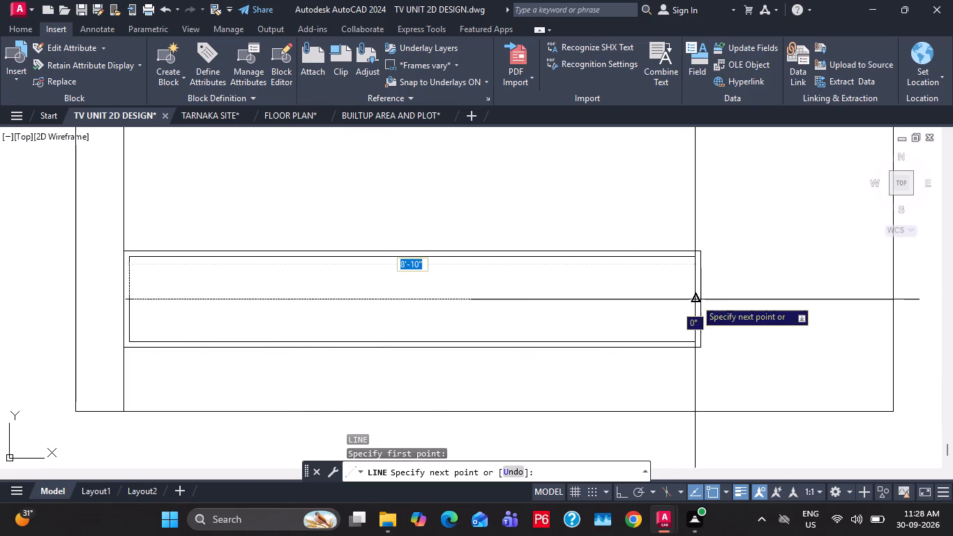
{"action": "left_click", "coordinate": [698, 297]}
{"action": "key", "text": "Escape"}
{"action": "key", "text": "Escape"}
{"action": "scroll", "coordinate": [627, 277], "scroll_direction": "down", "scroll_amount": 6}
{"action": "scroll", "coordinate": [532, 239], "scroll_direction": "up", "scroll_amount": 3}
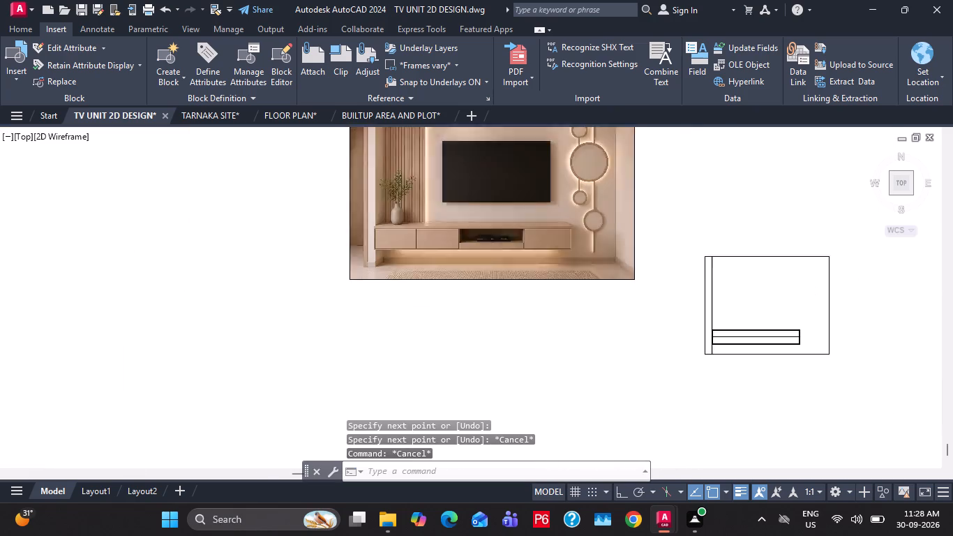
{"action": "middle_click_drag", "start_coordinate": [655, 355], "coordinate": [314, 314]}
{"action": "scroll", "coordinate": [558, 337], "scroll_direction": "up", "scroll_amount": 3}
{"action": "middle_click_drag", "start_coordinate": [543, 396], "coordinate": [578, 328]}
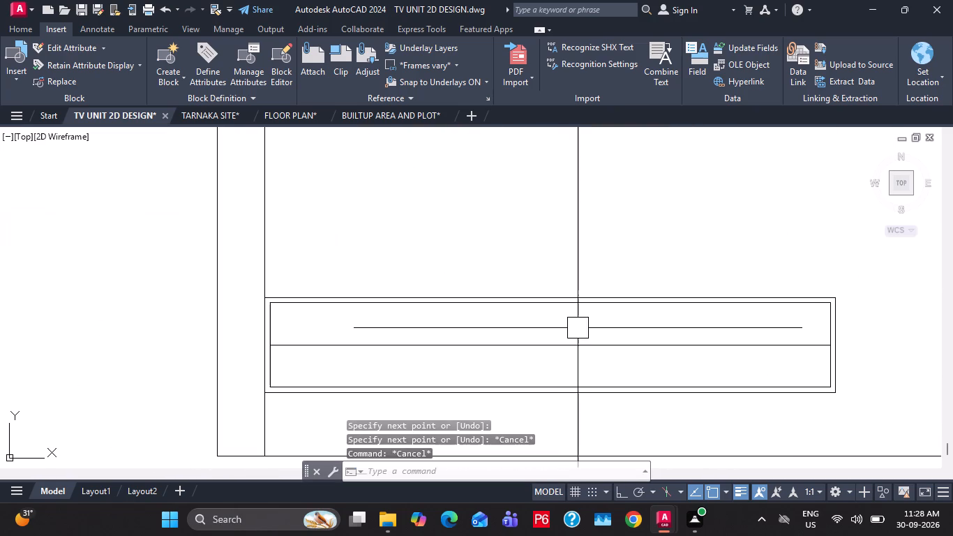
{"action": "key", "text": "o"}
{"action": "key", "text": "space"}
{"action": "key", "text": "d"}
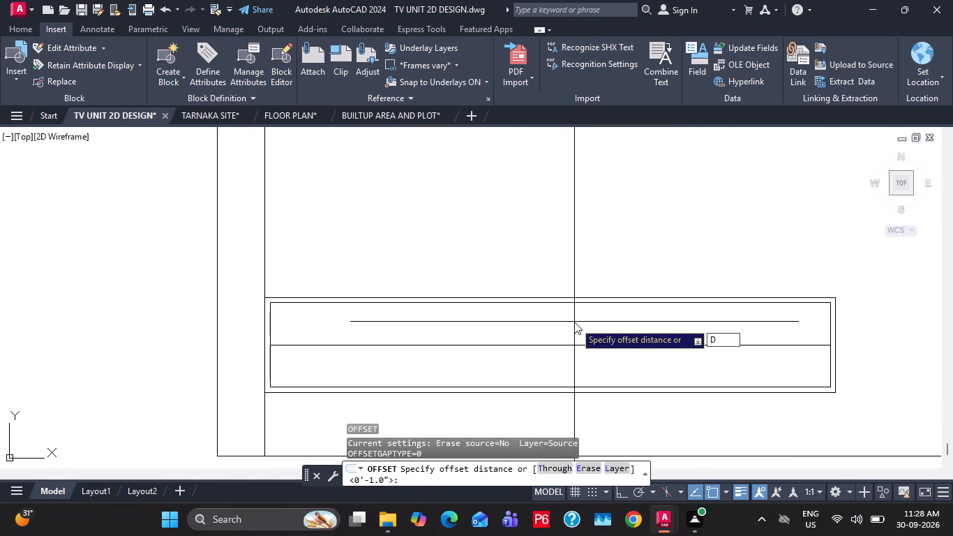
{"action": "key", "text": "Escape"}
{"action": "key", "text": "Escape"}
Divide the cabinet's horizontal centre line into 4 equal segments.
{"action": "key", "text": "d"}
{"action": "key", "text": "i"}
{"action": "type", "text": "VI"}
{"action": "type", "text": "DE"}
{"action": "left_click", "coordinate": [615, 353]}
{"action": "left_click", "coordinate": [613, 343]}
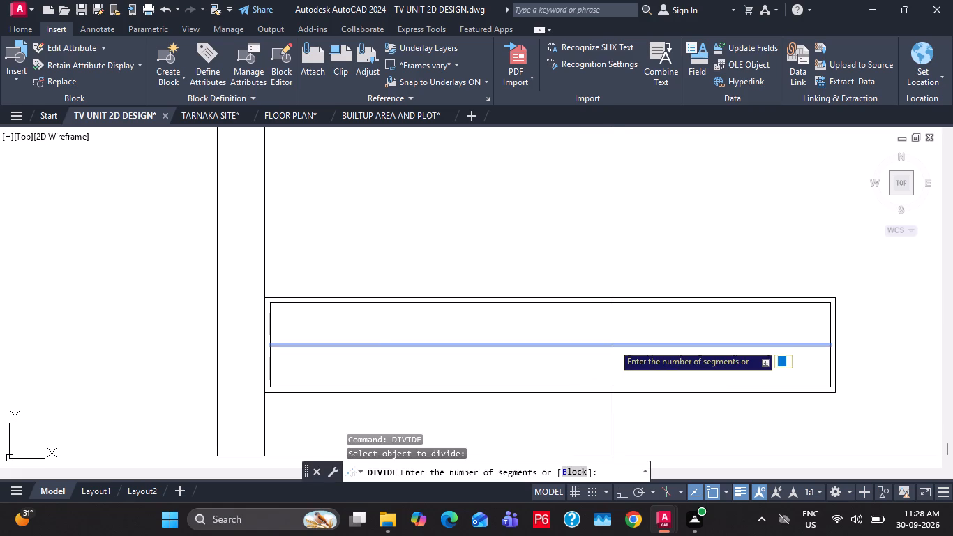
{"action": "key", "text": "4"}
{"action": "key", "text": "Return"}
Delete the horizontal centre line inside the cabinet, keeping its division points.
{"action": "left_click", "coordinate": [673, 350]}
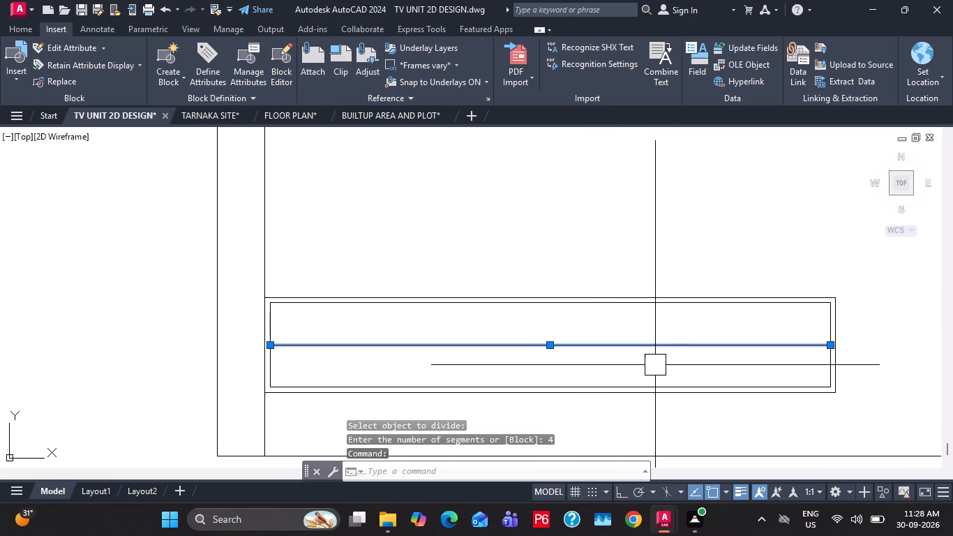
{"action": "key", "text": "Delete"}
Draw vertical lines from each of the three division points down to the inner cabinet rectangle's bottom edge.
{"action": "middle_click_drag", "start_coordinate": [493, 371], "coordinate": [513, 362]}
{"action": "type", "text": ";"}
{"action": "key", "text": "space"}
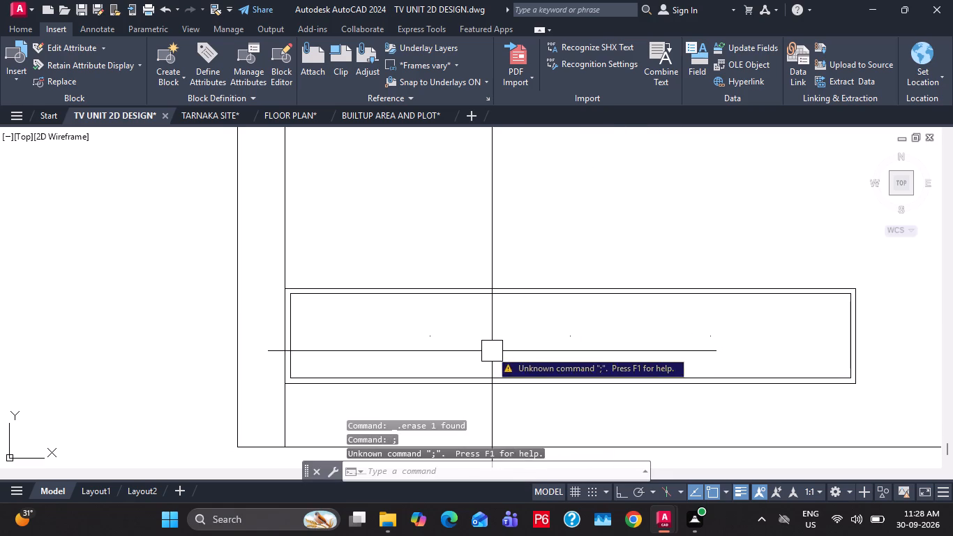
{"action": "key", "text": "Escape"}
{"action": "type", "text": "L"}
{"action": "key", "text": "space"}
{"action": "left_click", "coordinate": [431, 335]}
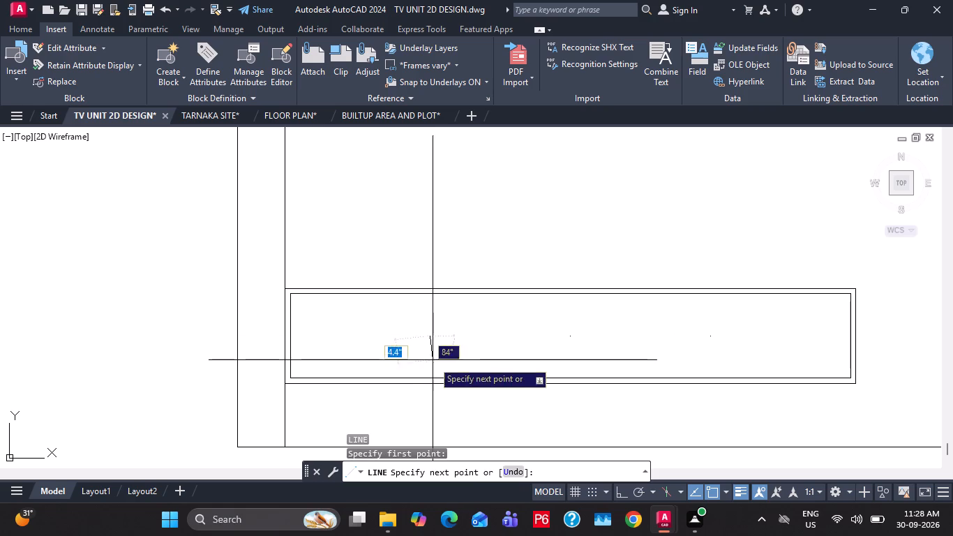
{"action": "left_click", "coordinate": [428, 380]}
{"action": "key", "text": "Escape"}
{"action": "type", "text": "L"}
{"action": "key", "text": "space"}
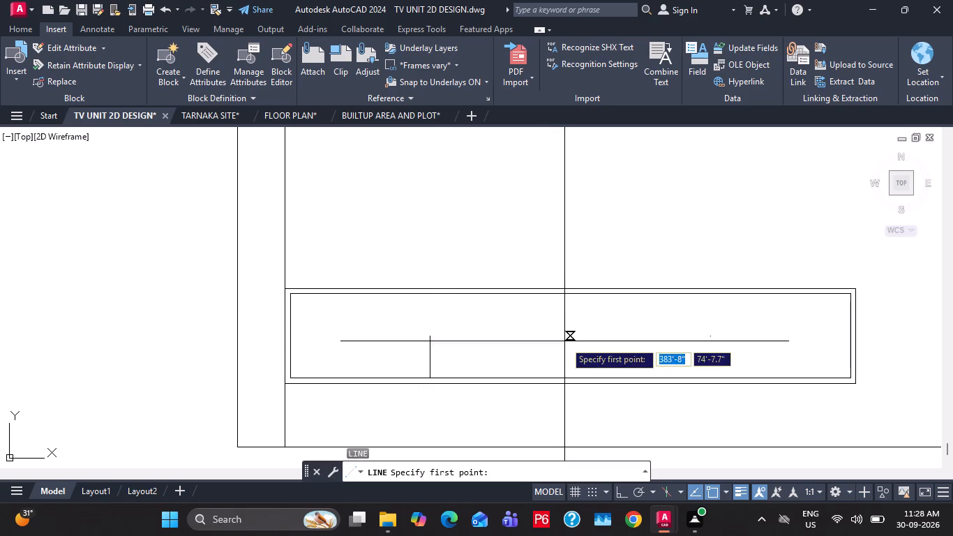
{"action": "left_click", "coordinate": [573, 339]}
{"action": "left_click", "coordinate": [568, 378]}
{"action": "key", "text": "Escape"}
{"action": "middle_click_drag", "start_coordinate": [699, 372], "coordinate": [623, 376]}
{"action": "key", "text": "l"}
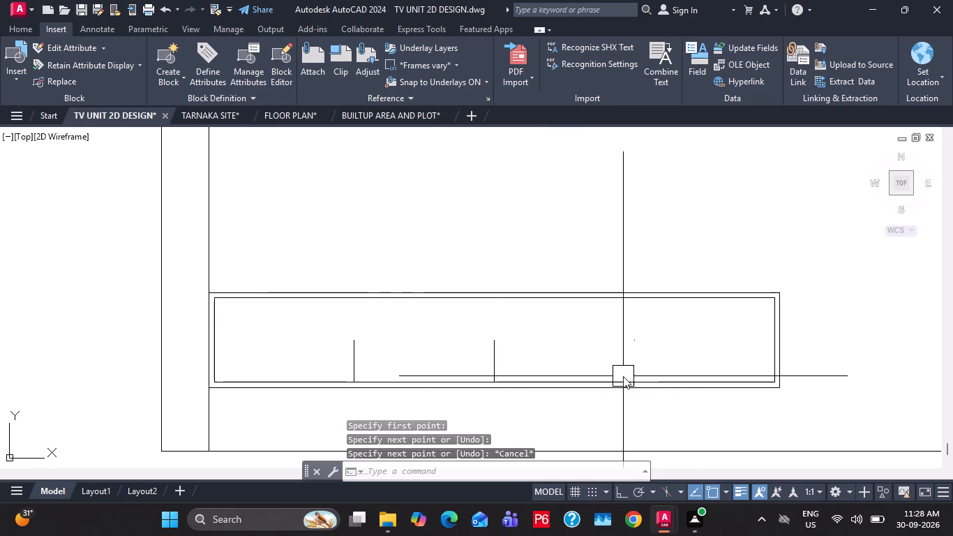
{"action": "key", "text": "space"}
{"action": "left_click", "coordinate": [638, 342]}
{"action": "left_click", "coordinate": [635, 382]}
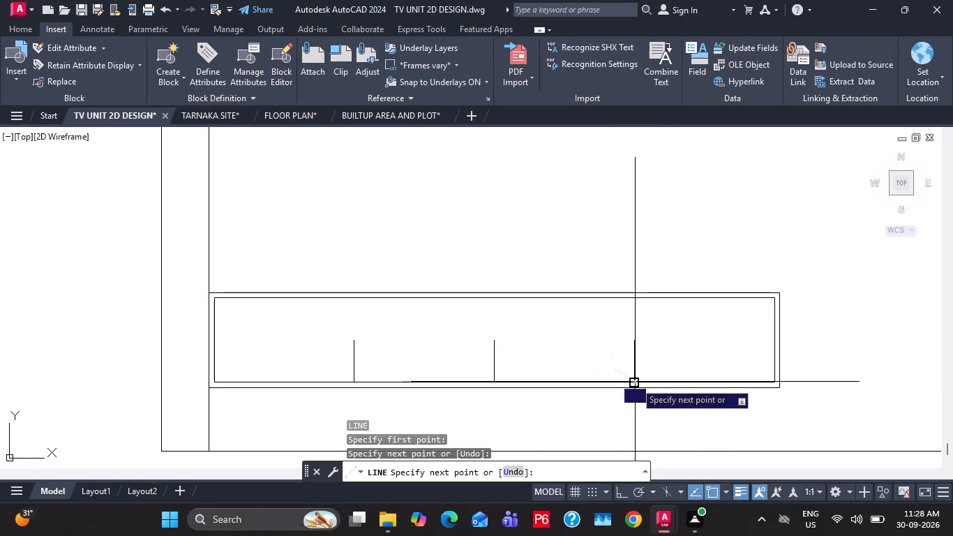
{"action": "key", "text": "Escape"}
{"action": "key", "text": "Escape"}
Extend the three vertical divider lines up to the inner cabinet rectangle's top edge.
{"action": "key", "text": "e"}
{"action": "type", "text": "X"}
{"action": "key", "text": "space"}
{"action": "left_click", "coordinate": [659, 357]}
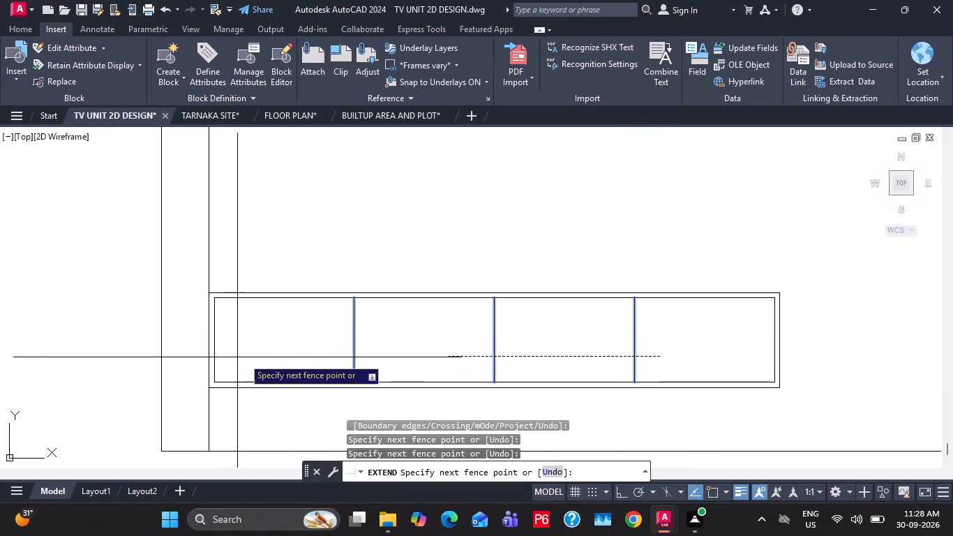
{"action": "left_click", "coordinate": [280, 357]}
{"action": "key", "text": "Escape"}
Offset each of the three cabinet divider lines 0.5" to its right.
{"action": "scroll", "coordinate": [427, 322], "scroll_direction": "down", "scroll_amount": 2}
{"action": "middle_click_drag", "start_coordinate": [405, 326], "coordinate": [504, 348]}
{"action": "scroll", "coordinate": [545, 341], "scroll_direction": "down", "scroll_amount": 1}
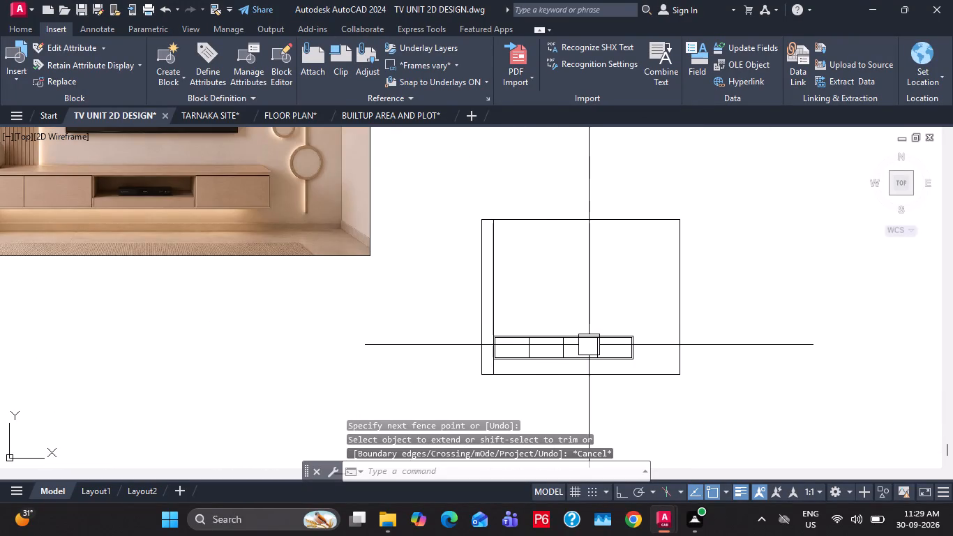
{"action": "middle_click_drag", "start_coordinate": [557, 334], "coordinate": [641, 337]}
{"action": "scroll", "coordinate": [641, 337], "scroll_direction": "down", "scroll_amount": 1}
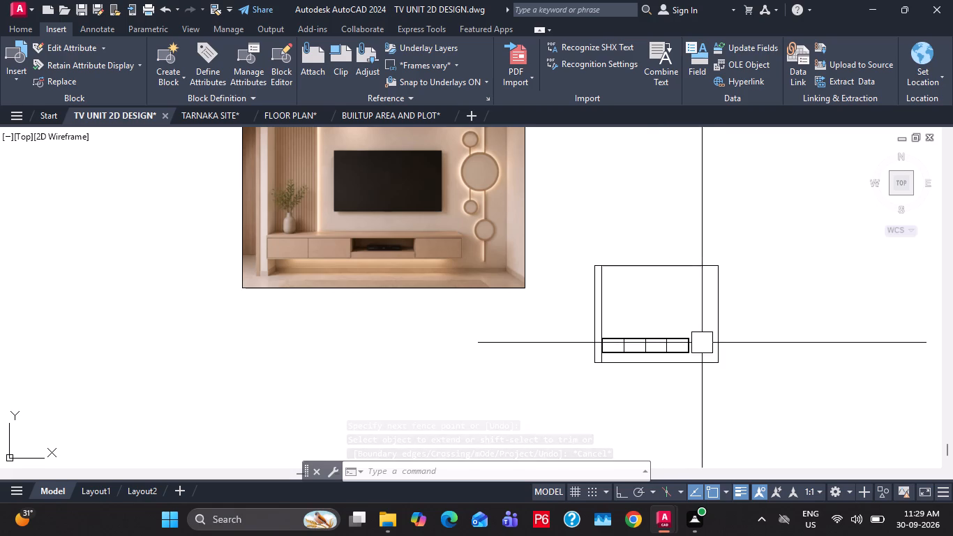
{"action": "scroll", "coordinate": [703, 343], "scroll_direction": "up", "scroll_amount": 2}
{"action": "scroll", "coordinate": [533, 351], "scroll_direction": "up", "scroll_amount": 2}
{"action": "middle_click_drag", "start_coordinate": [495, 368], "coordinate": [509, 357]}
{"action": "key", "text": "o"}
{"action": "key", "text": "space"}
{"action": "key", "text": "0"}
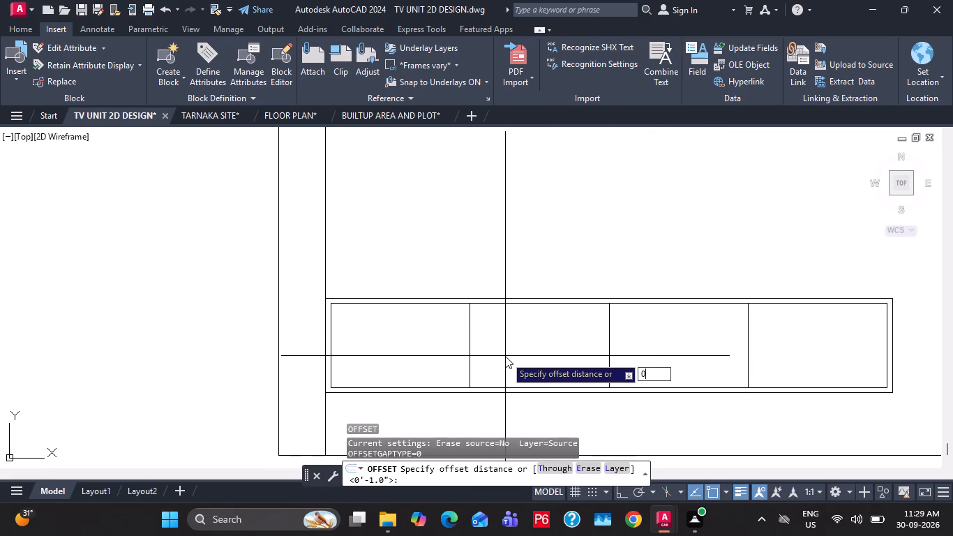
{"action": "key", "text": "period"}
{"action": "type", "text": "5\""}
{"action": "key", "text": "Return"}
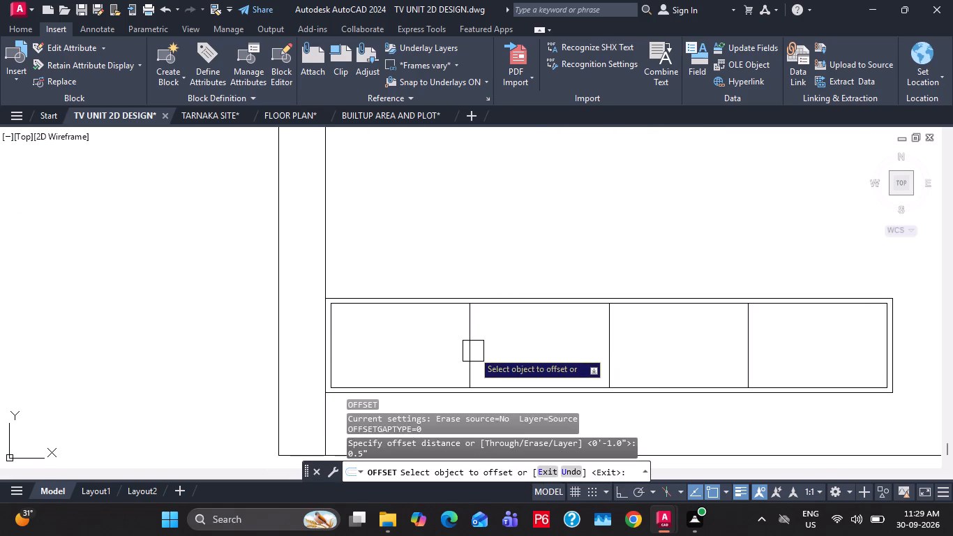
{"action": "left_click_drag", "start_coordinate": [473, 351], "coordinate": [531, 343]}
{"action": "left_click", "coordinate": [565, 336]}
{"action": "left_click_drag", "start_coordinate": [608, 341], "coordinate": [637, 345]}
{"action": "left_click", "coordinate": [656, 344]}
{"action": "left_click_drag", "start_coordinate": [745, 343], "coordinate": [761, 343]}
{"action": "left_click", "coordinate": [783, 342]}
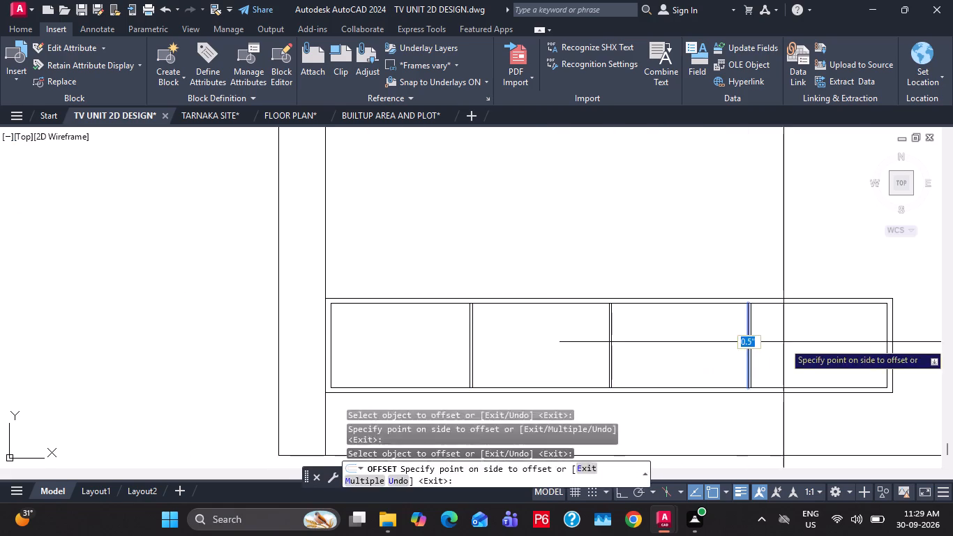
{"action": "key", "text": "Escape"}
{"action": "key", "text": "Escape"}
Compare the divided cabinet in the wall elevation with the TV unit in the reference image.
{"action": "scroll", "coordinate": [574, 329], "scroll_direction": "down", "scroll_amount": 1}
{"action": "middle_click_drag", "start_coordinate": [583, 332], "coordinate": [569, 341]}
{"action": "scroll", "coordinate": [606, 309], "scroll_direction": "down", "scroll_amount": 1}
{"action": "middle_click_drag", "start_coordinate": [681, 317], "coordinate": [721, 392]}
{"action": "scroll", "coordinate": [662, 333], "scroll_direction": "down", "scroll_amount": 2}
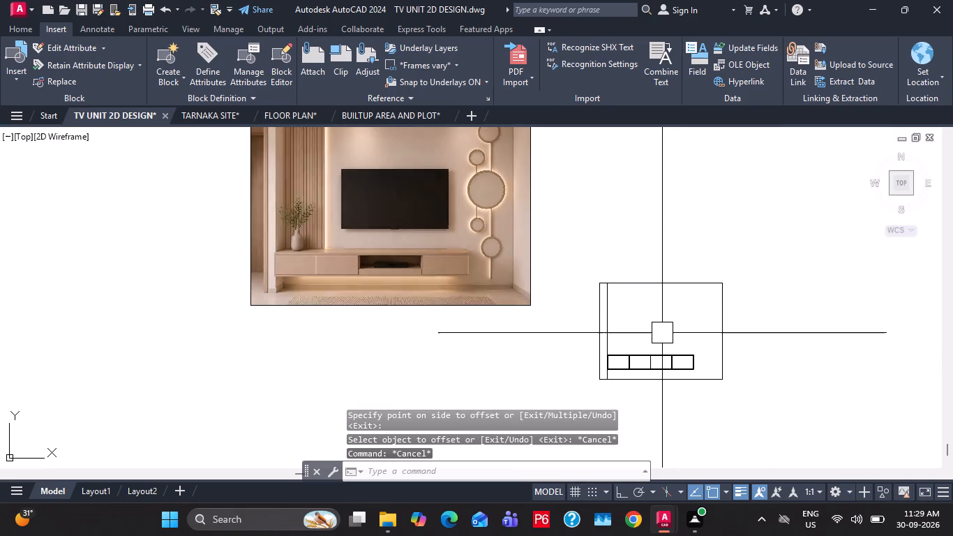
{"action": "scroll", "coordinate": [652, 364], "scroll_direction": "up", "scroll_amount": 2}
{"action": "middle_click_drag", "start_coordinate": [652, 368], "coordinate": [638, 380]}
{"action": "scroll", "coordinate": [595, 302], "scroll_direction": "down", "scroll_amount": 1}
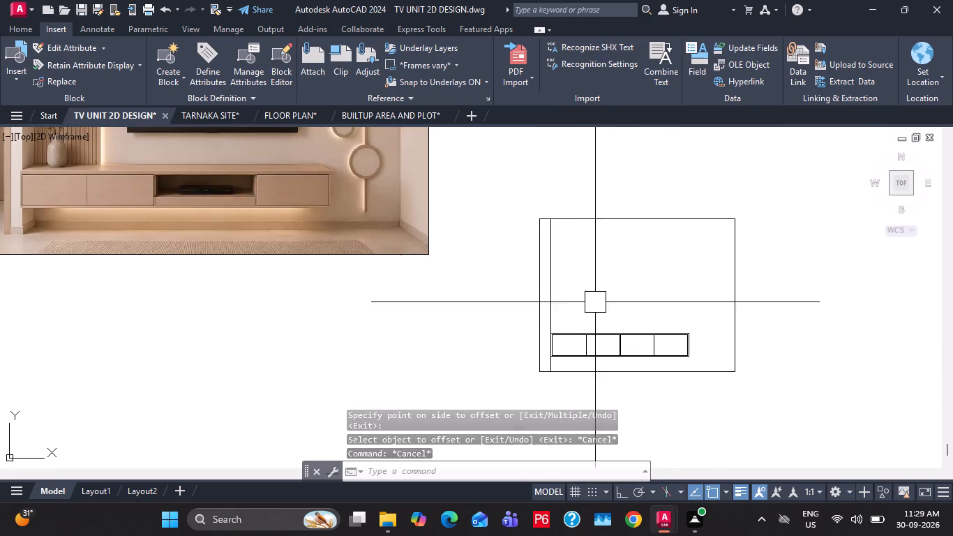
{"action": "middle_click_drag", "start_coordinate": [606, 294], "coordinate": [611, 343]}
{"action": "key", "text": "Escape"}
{"action": "key", "text": "Escape"}
{"action": "scroll", "coordinate": [621, 316], "scroll_direction": "down", "scroll_amount": 2}
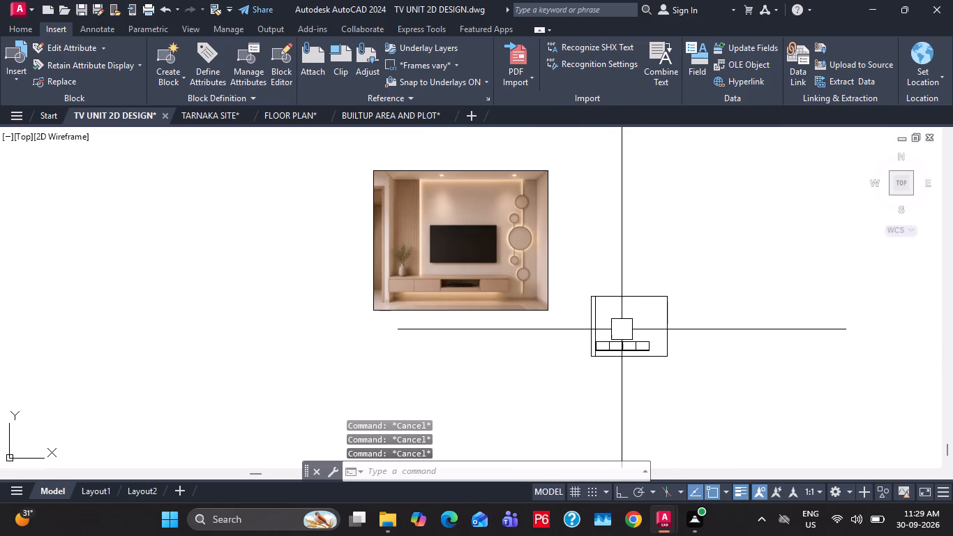
{"action": "middle_click_drag", "start_coordinate": [668, 339], "coordinate": [630, 343]}
{"action": "scroll", "coordinate": [584, 335], "scroll_direction": "up", "scroll_amount": 2}
{"action": "middle_click_drag", "start_coordinate": [580, 335], "coordinate": [568, 334]}
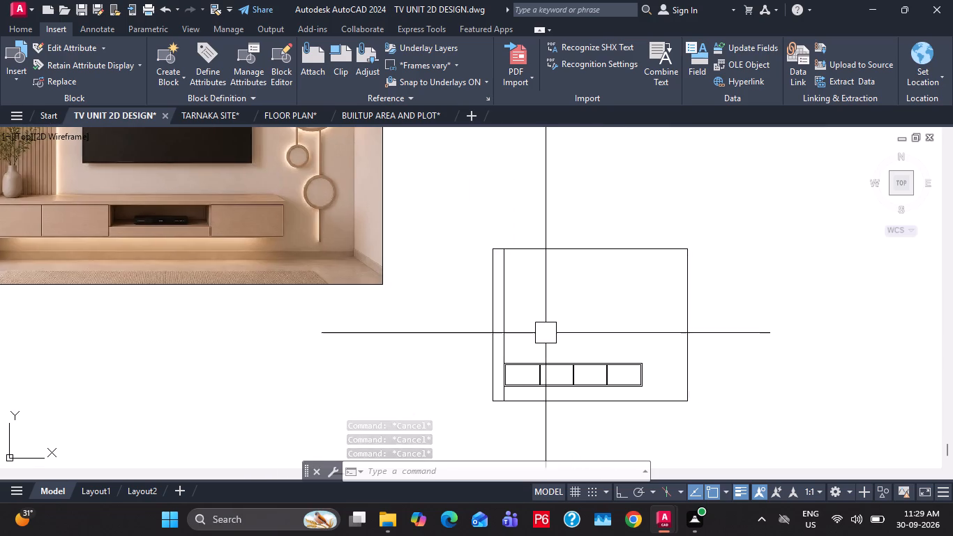
{"action": "key", "text": "Escape"}
{"action": "scroll", "coordinate": [543, 327], "scroll_direction": "down", "scroll_amount": 1}
Save the TV unit drawing.
{"action": "key", "text": "ctrl+s"}
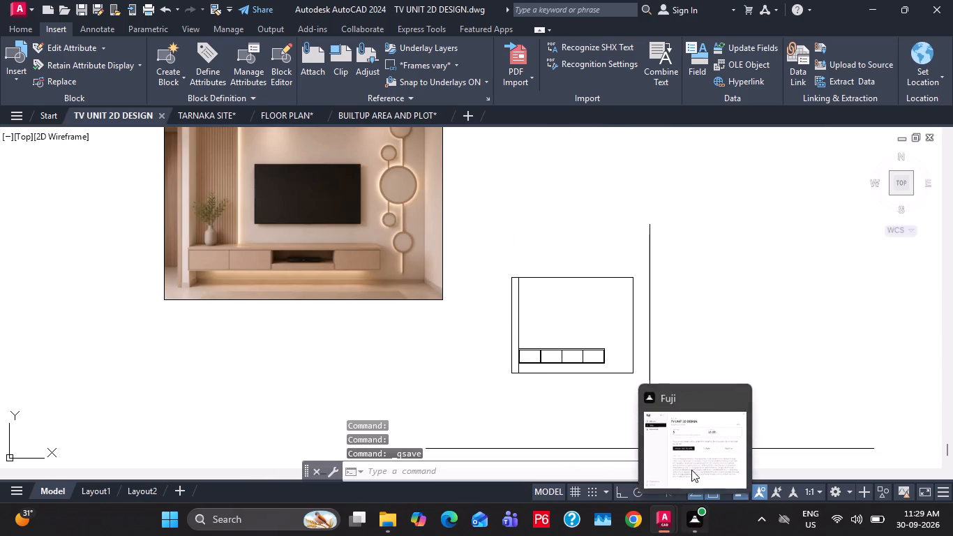
{"action": "key", "text": "Escape"}
{"action": "key", "text": "Escape"}
{"action": "key", "text": "ctrl+s"}
{"action": "middle_click_drag", "start_coordinate": [499, 335], "coordinate": [500, 340]}
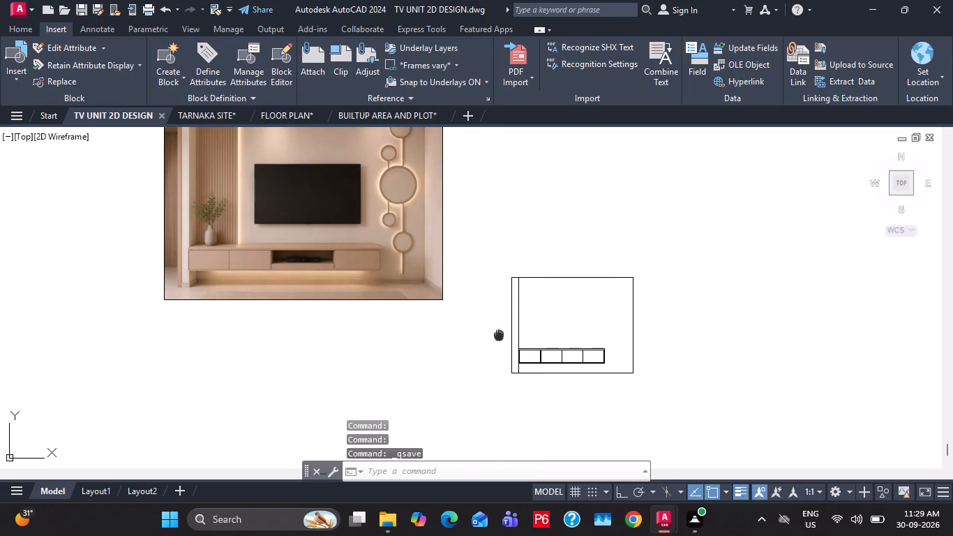
{"action": "middle_click_drag", "start_coordinate": [500, 340], "coordinate": [500, 408]}
{"action": "key", "text": "ctrl+s"}
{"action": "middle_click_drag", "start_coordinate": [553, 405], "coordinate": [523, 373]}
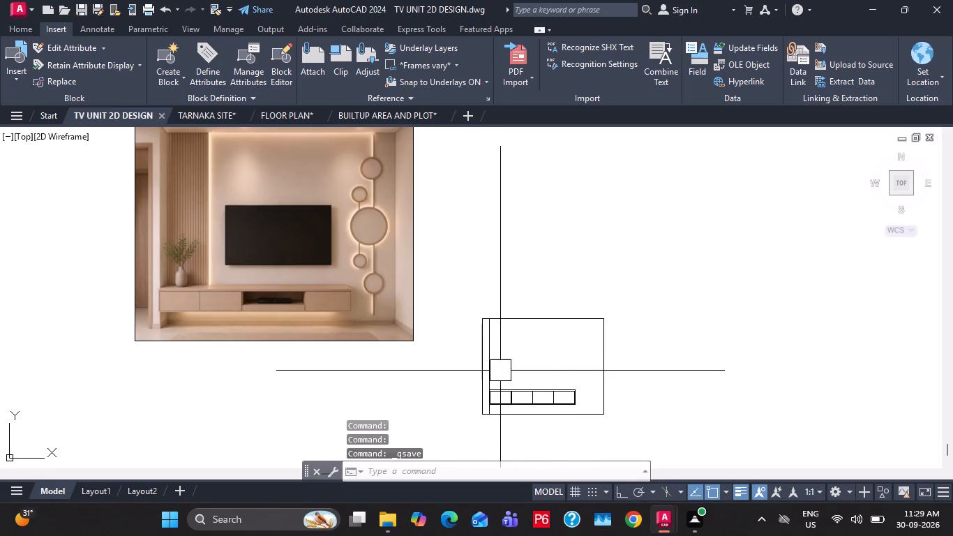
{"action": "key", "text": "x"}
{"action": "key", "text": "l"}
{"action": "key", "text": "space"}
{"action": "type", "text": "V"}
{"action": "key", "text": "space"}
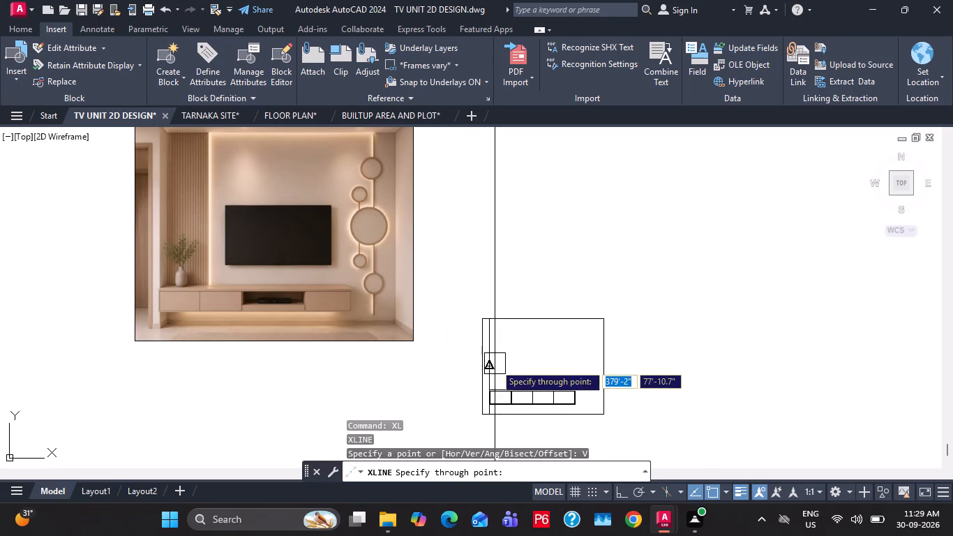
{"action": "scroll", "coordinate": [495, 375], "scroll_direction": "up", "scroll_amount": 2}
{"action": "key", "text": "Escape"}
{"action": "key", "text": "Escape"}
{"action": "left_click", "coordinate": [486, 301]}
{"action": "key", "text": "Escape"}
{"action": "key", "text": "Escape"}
Offset the full-height vertical line at the cabinet's left end 3' to the right.
{"action": "key", "text": "o"}
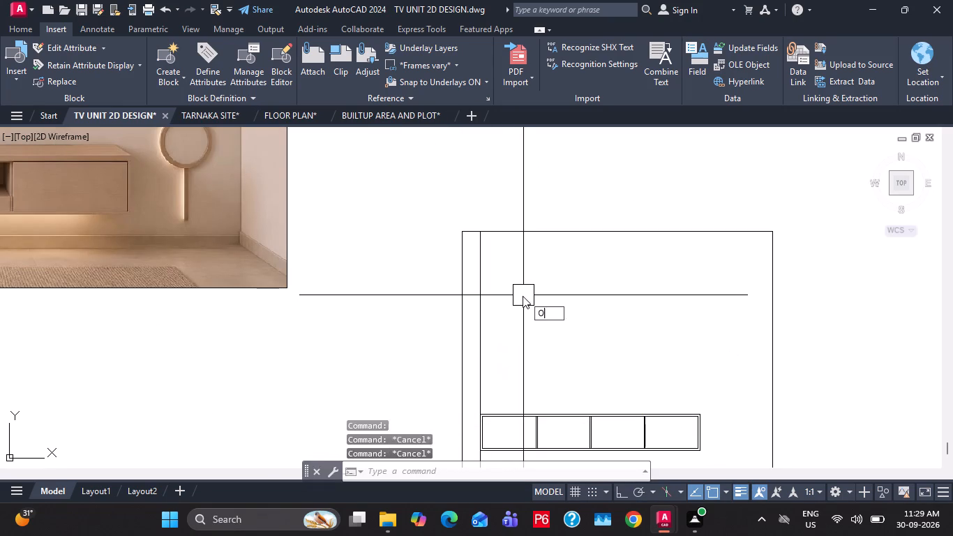
{"action": "key", "text": "space"}
{"action": "scroll", "coordinate": [527, 299], "scroll_direction": "down", "scroll_amount": 1}
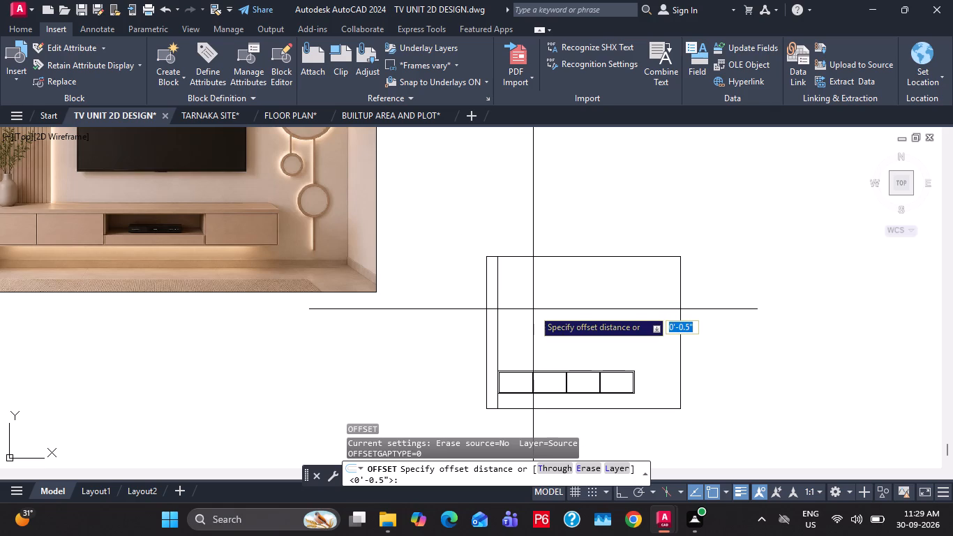
{"action": "key", "text": "3"}
{"action": "key", "text": "apostrophe"}
{"action": "key", "text": "Return"}
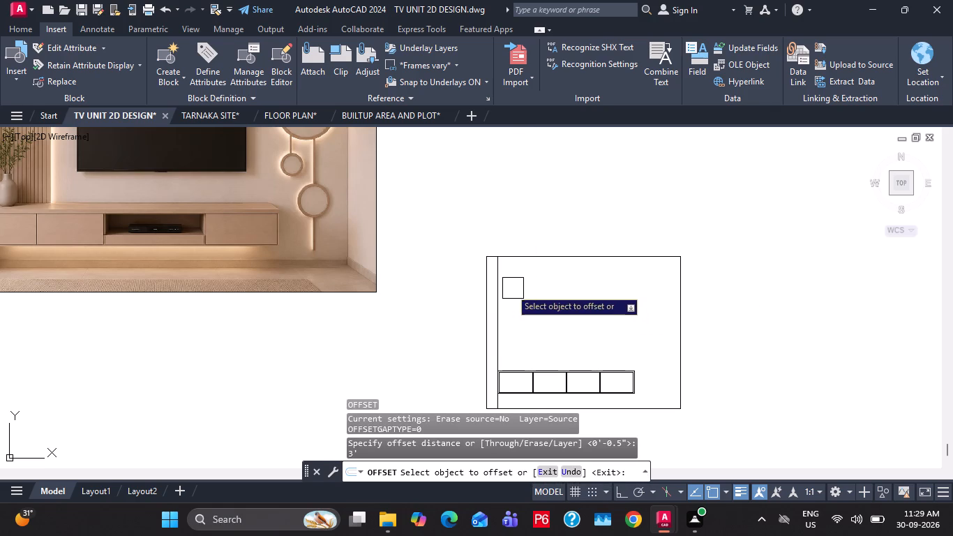
{"action": "left_click", "coordinate": [501, 291]}
{"action": "scroll", "coordinate": [578, 316], "scroll_direction": "down", "scroll_amount": 1}
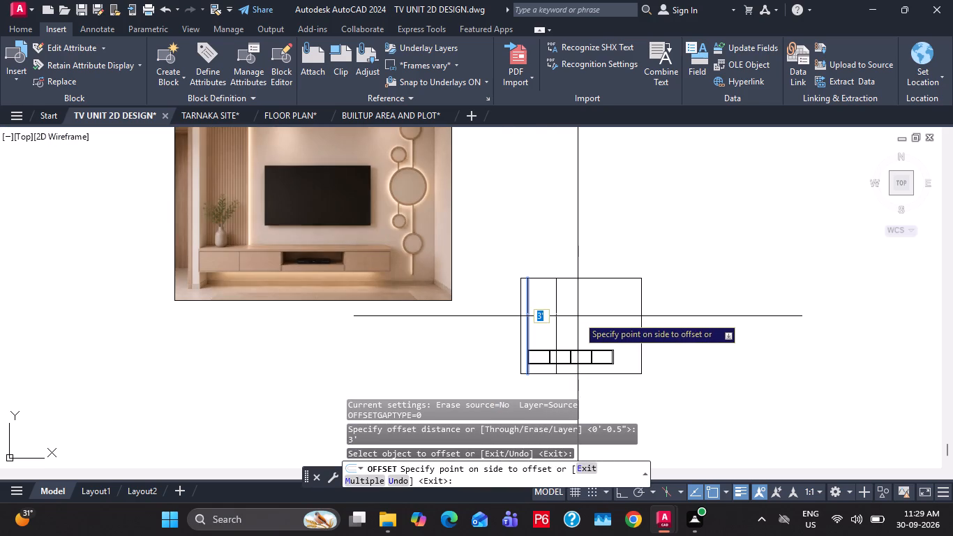
{"action": "left_click", "coordinate": [576, 318]}
{"action": "key", "text": "Escape"}
{"action": "key", "text": "Escape"}
{"action": "middle_click", "coordinate": [555, 366]}
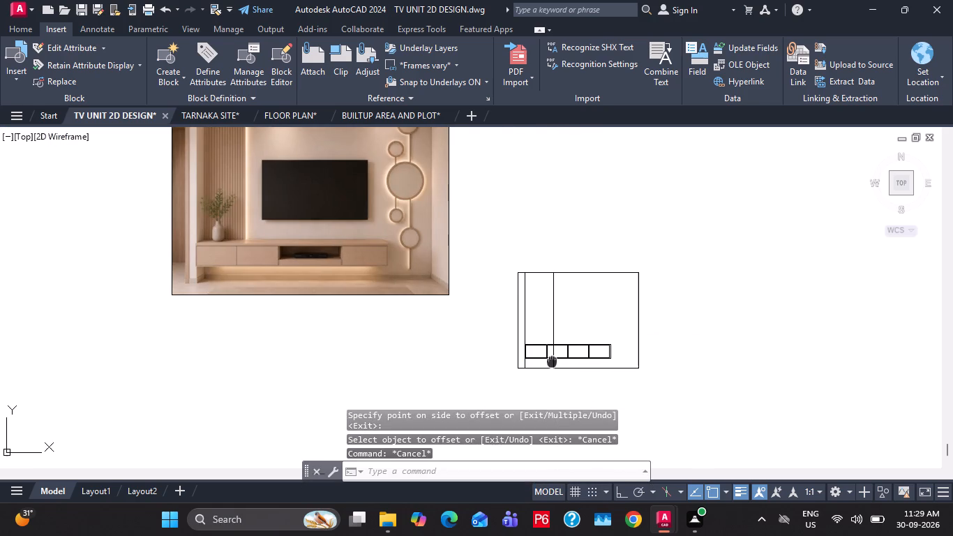
Shorten the 3' offset line so its lower end meets the cabinet's top edge.
{"action": "type", "text": "TR"}
{"action": "key", "text": "space"}
{"action": "scroll", "coordinate": [552, 364], "scroll_direction": "up", "scroll_amount": 3}
{"action": "left_click", "coordinate": [553, 355]}
{"action": "key", "text": "Escape"}
{"action": "left_click", "coordinate": [561, 310]}
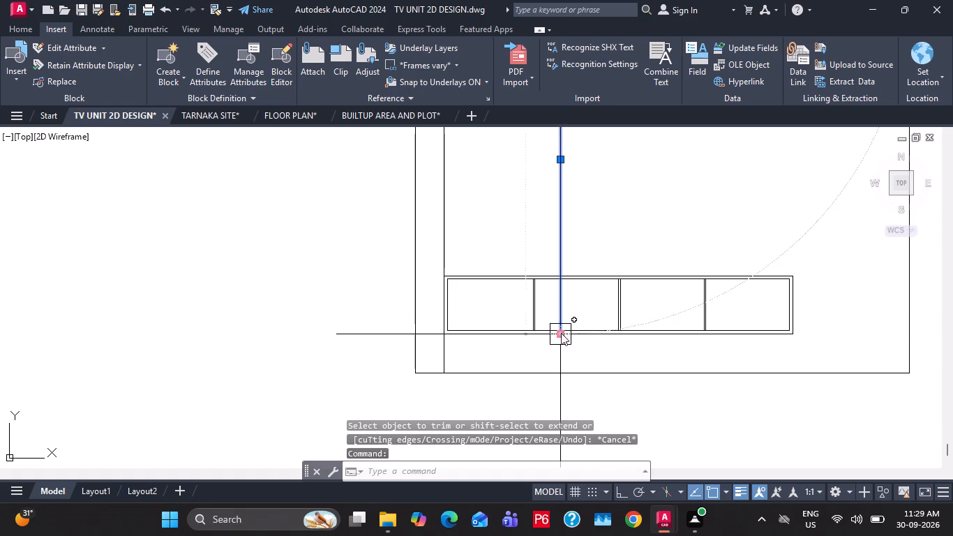
{"action": "left_click", "coordinate": [561, 333]}
{"action": "scroll", "coordinate": [555, 282], "scroll_direction": "up", "scroll_amount": 1}
{"action": "left_click", "coordinate": [567, 271]}
{"action": "key", "text": "Escape"}
{"action": "scroll", "coordinate": [542, 282], "scroll_direction": "down", "scroll_amount": 4}
{"action": "key", "text": "Escape"}
Examine the slatted wall panel above the cabinet in the reference image against the elevation.
{"action": "middle_click_drag", "start_coordinate": [592, 255], "coordinate": [594, 292]}
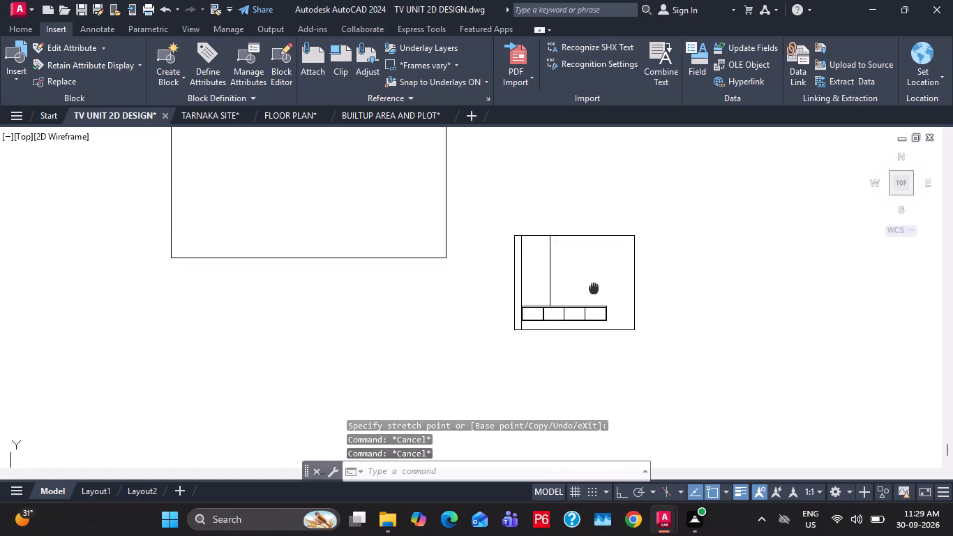
{"action": "middle_click_drag", "start_coordinate": [594, 292], "coordinate": [596, 330]}
{"action": "scroll", "coordinate": [593, 327], "scroll_direction": "down", "scroll_amount": 1}
{"action": "middle_click_drag", "start_coordinate": [607, 324], "coordinate": [598, 329]}
{"action": "scroll", "coordinate": [565, 321], "scroll_direction": "up", "scroll_amount": 1}
{"action": "middle_click_drag", "start_coordinate": [565, 321], "coordinate": [566, 329]}
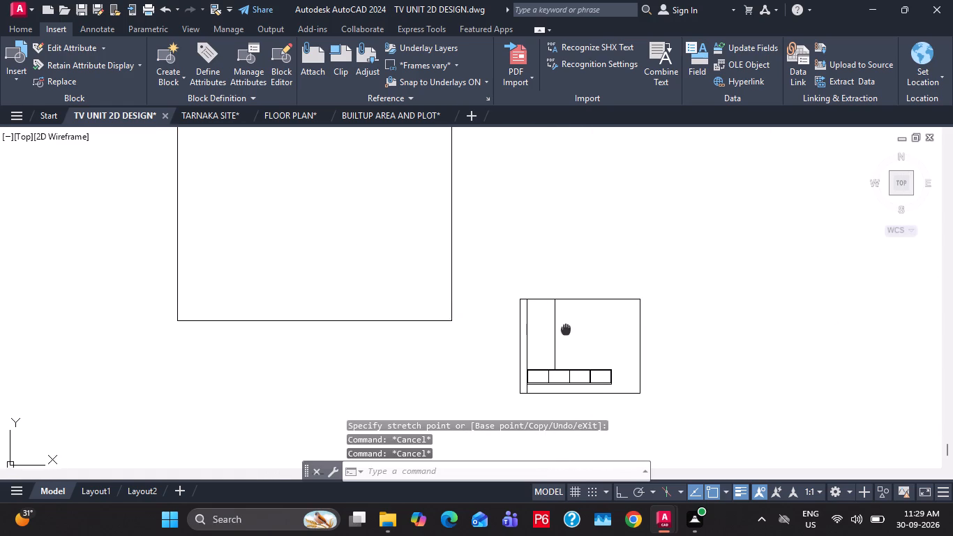
{"action": "middle_click_drag", "start_coordinate": [566, 329], "coordinate": [566, 334]}
{"action": "scroll", "coordinate": [539, 357], "scroll_direction": "up", "scroll_amount": 2}
{"action": "middle_click_drag", "start_coordinate": [539, 355], "coordinate": [540, 348]}
{"action": "type", "text": "P"}
{"action": "key", "text": "space"}
{"action": "scroll", "coordinate": [544, 349], "scroll_direction": "down", "scroll_amount": 1}
{"action": "key", "text": "Escape"}
{"action": "middle_click_drag", "start_coordinate": [267, 292], "coordinate": [370, 352]}
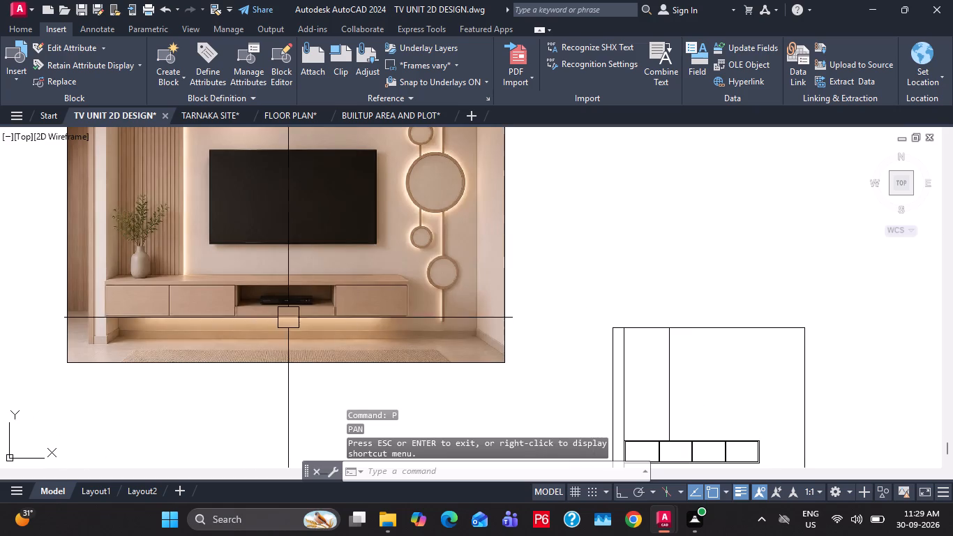
{"action": "key", "text": "Escape"}
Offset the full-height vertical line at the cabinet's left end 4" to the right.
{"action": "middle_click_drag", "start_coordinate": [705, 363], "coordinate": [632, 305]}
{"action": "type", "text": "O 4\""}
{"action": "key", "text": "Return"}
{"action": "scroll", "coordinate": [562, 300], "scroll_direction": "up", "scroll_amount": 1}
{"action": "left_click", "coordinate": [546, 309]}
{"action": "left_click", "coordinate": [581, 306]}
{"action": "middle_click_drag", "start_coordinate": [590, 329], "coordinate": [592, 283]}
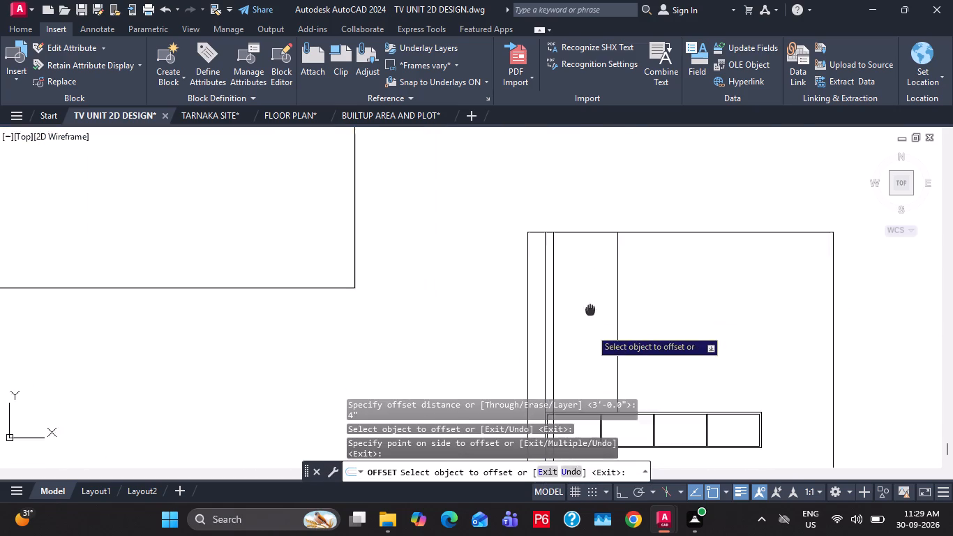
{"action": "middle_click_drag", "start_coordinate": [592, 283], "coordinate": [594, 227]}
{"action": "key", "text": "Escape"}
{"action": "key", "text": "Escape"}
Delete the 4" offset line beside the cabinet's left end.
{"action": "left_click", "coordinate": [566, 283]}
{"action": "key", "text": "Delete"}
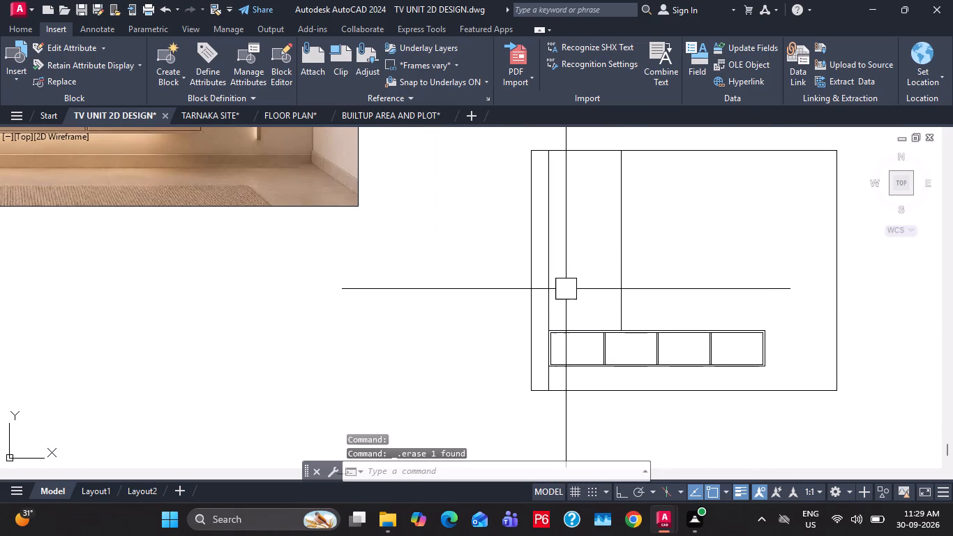
Offset the full-height vertical line at the cabinet's left end 3" to the right.
{"action": "key", "text": "o"}
{"action": "key", "text": "space"}
{"action": "key", "text": "2"}
{"action": "key", "text": "BackSpace"}
{"action": "key", "text": "4"}
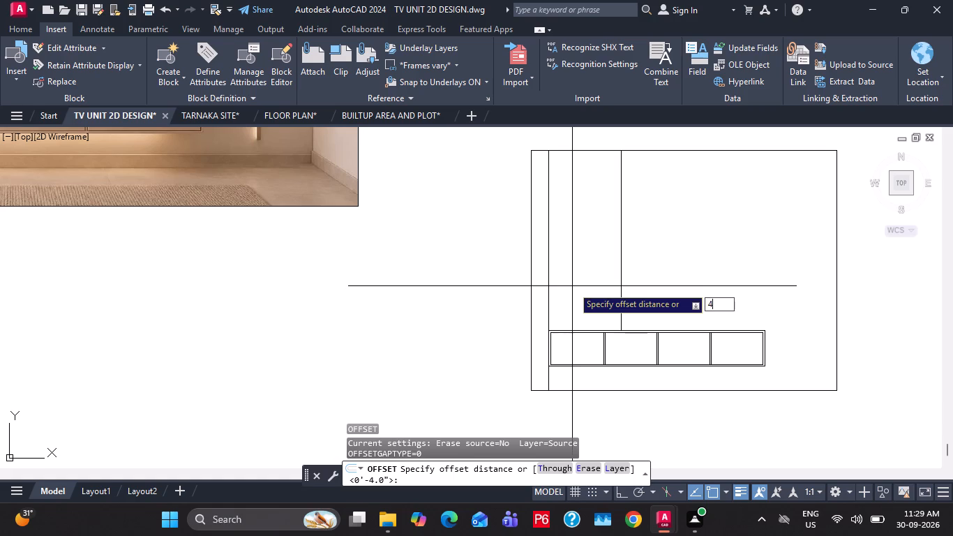
{"action": "key", "text": "BackSpace"}
{"action": "key", "text": "3"}
{"action": "key", "text": "shift+quotedbl"}
{"action": "key", "text": "Return"}
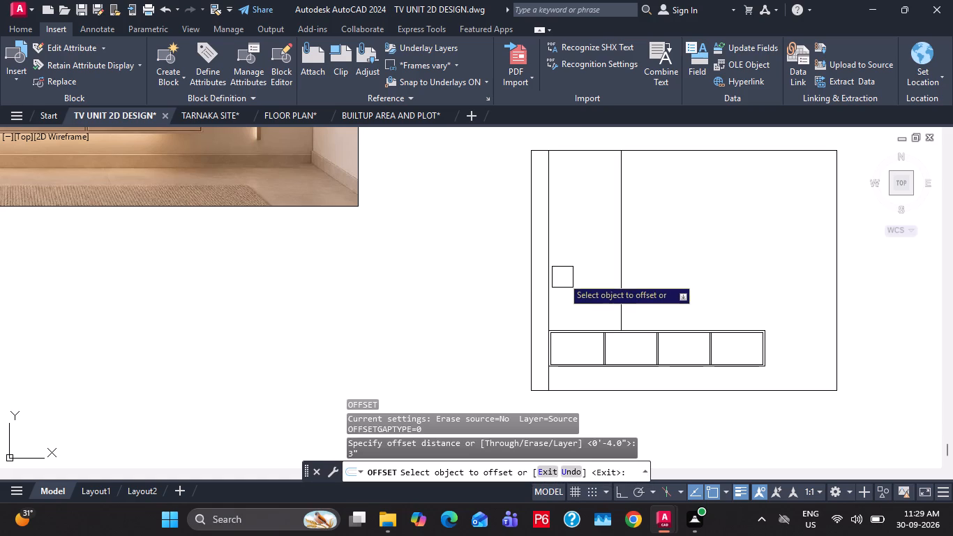
{"action": "left_click", "coordinate": [554, 272]}
{"action": "left_click", "coordinate": [576, 264]}
{"action": "key", "text": "Escape"}
Stretch the lower end of the 3" offset line up to the cabinet's top edge.
{"action": "middle_click_drag", "start_coordinate": [564, 361], "coordinate": [578, 331]}
{"action": "scroll", "coordinate": [574, 351], "scroll_direction": "up", "scroll_amount": 2}
{"action": "left_click", "coordinate": [564, 350]}
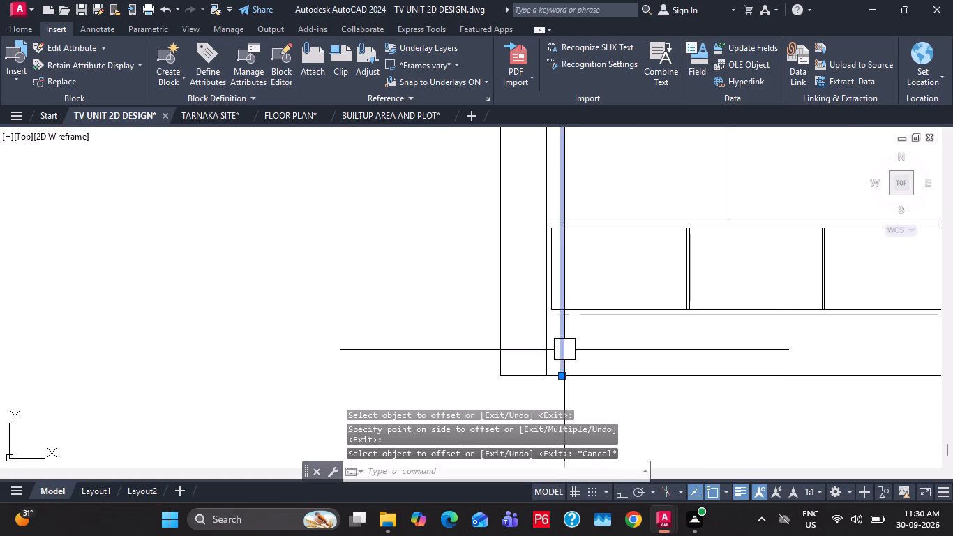
{"action": "left_click", "coordinate": [564, 378]}
{"action": "left_click", "coordinate": [564, 218]}
{"action": "key", "text": "Escape"}
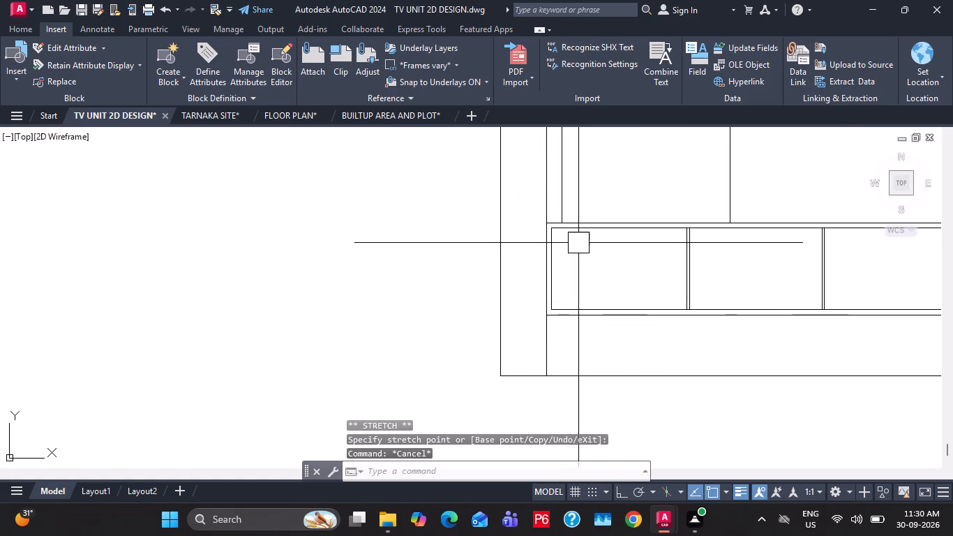
Offset the first slat line above the cabinet, 3" from the panel's left edge, 1" to the right.
{"action": "key", "text": "Escape"}
{"action": "scroll", "coordinate": [580, 244], "scroll_direction": "down", "scroll_amount": 1}
{"action": "middle_click_drag", "start_coordinate": [598, 233], "coordinate": [585, 311]}
{"action": "scroll", "coordinate": [585, 283], "scroll_direction": "down", "scroll_amount": 1}
{"action": "middle_click_drag", "start_coordinate": [608, 256], "coordinate": [587, 318]}
{"action": "key", "text": "o"}
{"action": "key", "text": "space"}
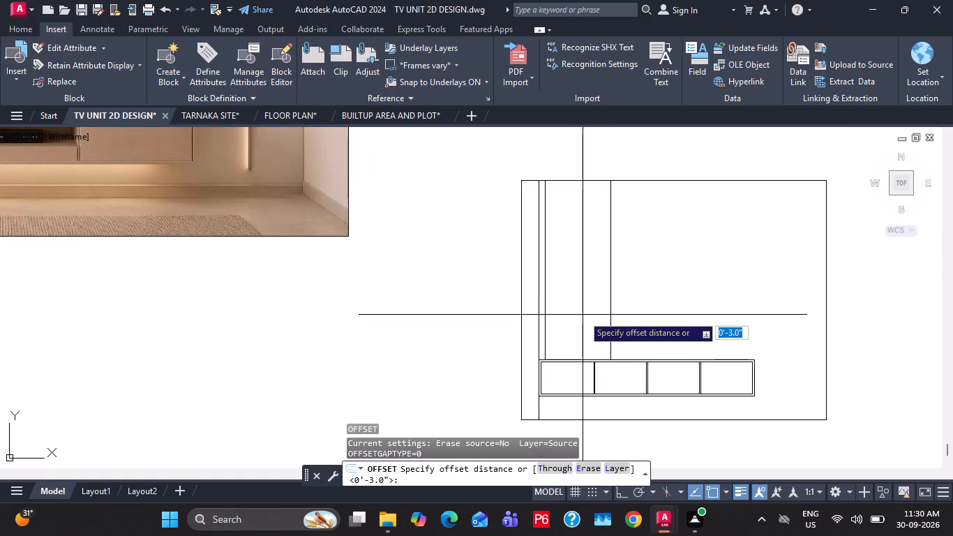
{"action": "key", "text": "1"}
{"action": "key", "text": "shift+quotedbl"}
{"action": "key", "text": "Return"}
{"action": "scroll", "coordinate": [575, 322], "scroll_direction": "up", "scroll_amount": 1}
{"action": "left_click", "coordinate": [536, 320]}
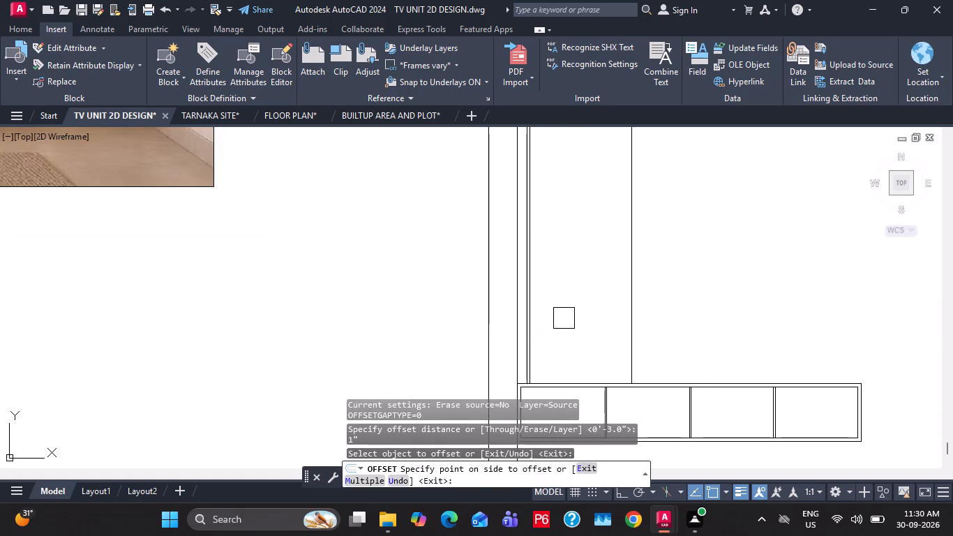
{"action": "left_click", "coordinate": [564, 318]}
{"action": "scroll", "coordinate": [541, 340], "scroll_direction": "up", "scroll_amount": 1}
{"action": "left_click", "coordinate": [529, 336]}
{"action": "key", "text": "Escape"}
{"action": "key", "text": "Escape"}
Add the second slat by offsetting the last slat line 3" to the right and the new line by 1".
{"action": "type", "text": "O"}
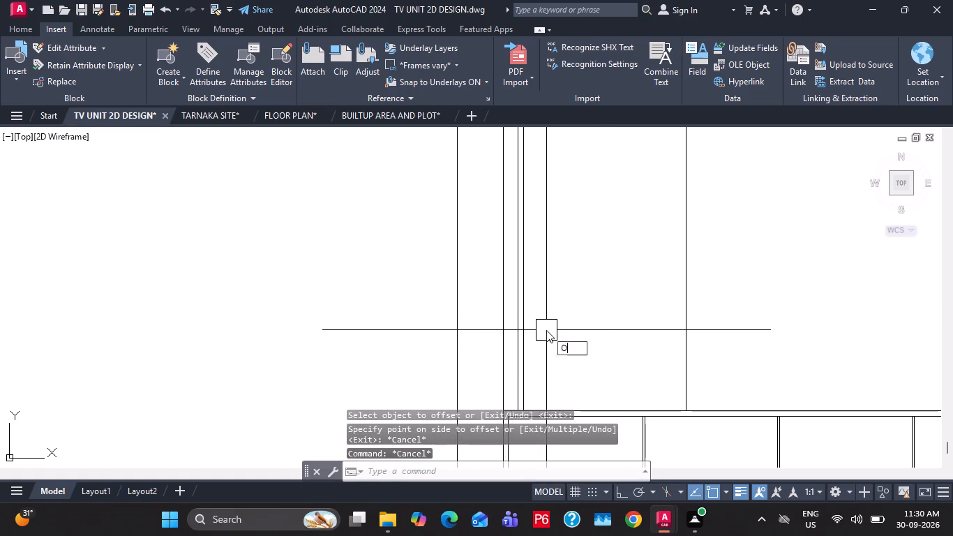
{"action": "key", "text": "space"}
{"action": "type", "text": "3'"}
{"action": "key", "text": "BackSpace"}
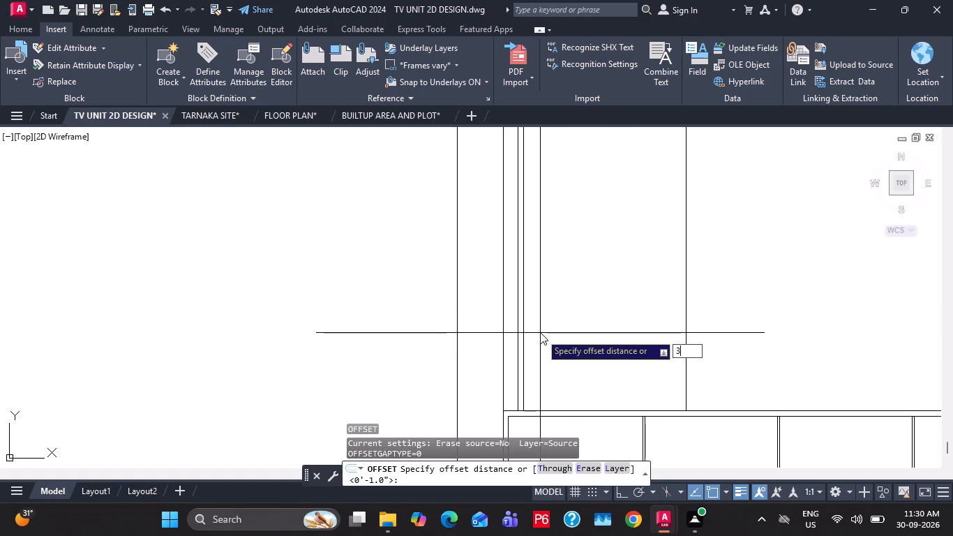
{"action": "key", "text": "3"}
{"action": "key", "text": "BackSpace"}
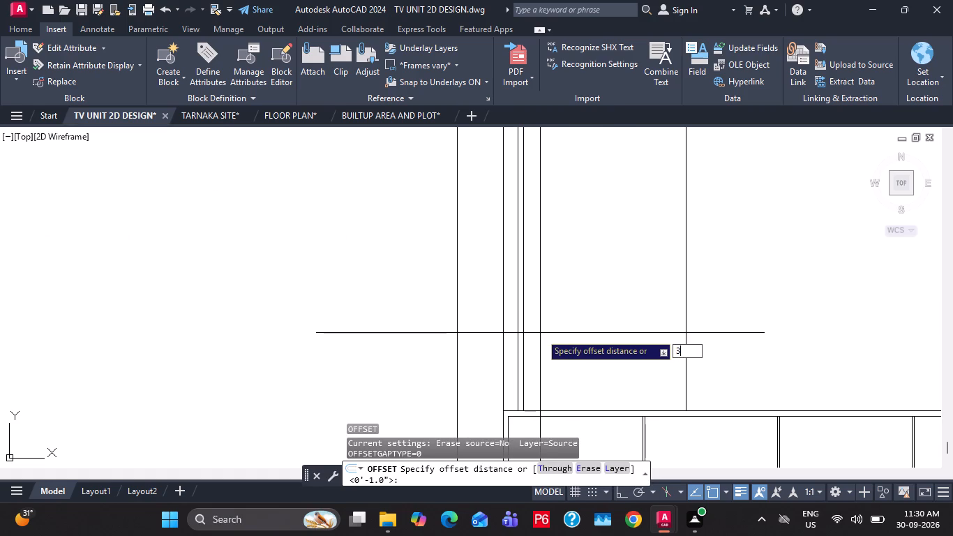
{"action": "key", "text": "shift+quotedbl"}
{"action": "key", "text": "Return"}
{"action": "left_click", "coordinate": [527, 327]}
{"action": "left_click", "coordinate": [544, 320]}
{"action": "left_click", "coordinate": [539, 325]}
{"action": "type", "text": "1\""}
{"action": "key", "text": "Return"}
Add the third and fourth slats to the right, spaced 3" apart and each 1" wide, using Offset.
{"action": "left_click_drag", "start_coordinate": [551, 308], "coordinate": [566, 308]}
{"action": "left_click", "coordinate": [581, 308]}
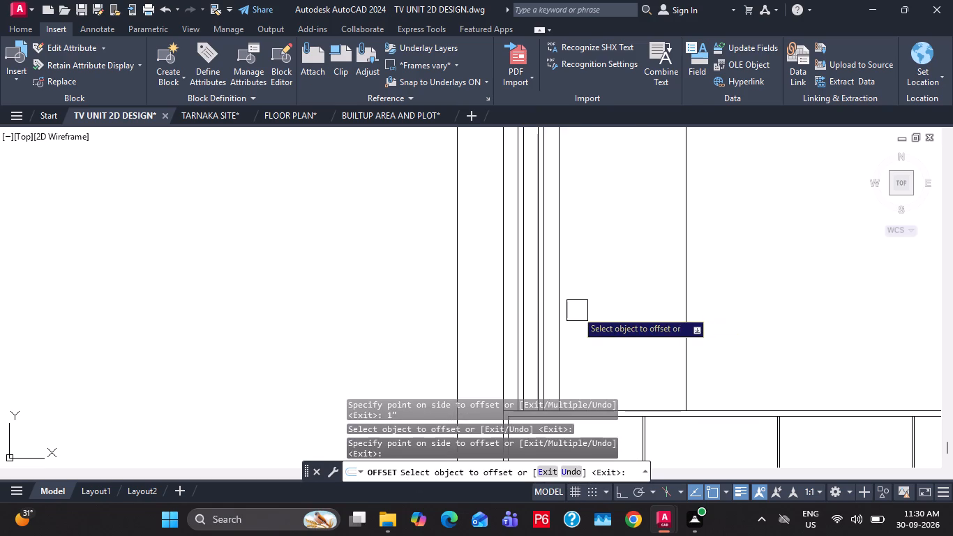
{"action": "left_click_drag", "start_coordinate": [563, 313], "coordinate": [573, 313]}
{"action": "key", "text": "1"}
{"action": "key", "text": "shift+quotedbl"}
{"action": "key", "text": "Return"}
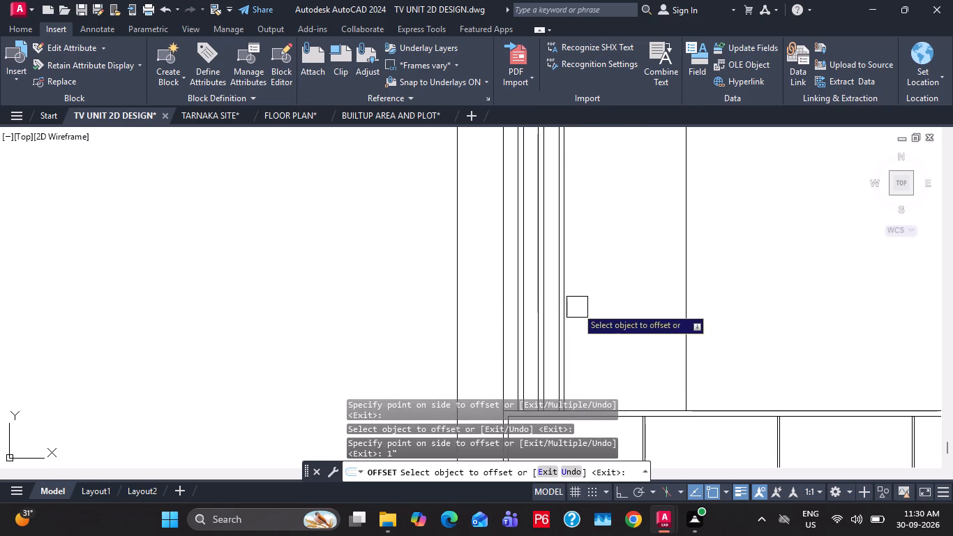
{"action": "left_click", "coordinate": [571, 303]}
{"action": "left_click", "coordinate": [601, 301]}
{"action": "left_click", "coordinate": [585, 303]}
{"action": "type", "text": "1\""}
{"action": "key", "text": "Return"}
Add the fifth and sixth slats to the right, spaced 3" apart and each 1" wide, using Offset.
{"action": "left_click", "coordinate": [591, 295]}
{"action": "left_click", "coordinate": [646, 288]}
{"action": "left_click", "coordinate": [600, 293]}
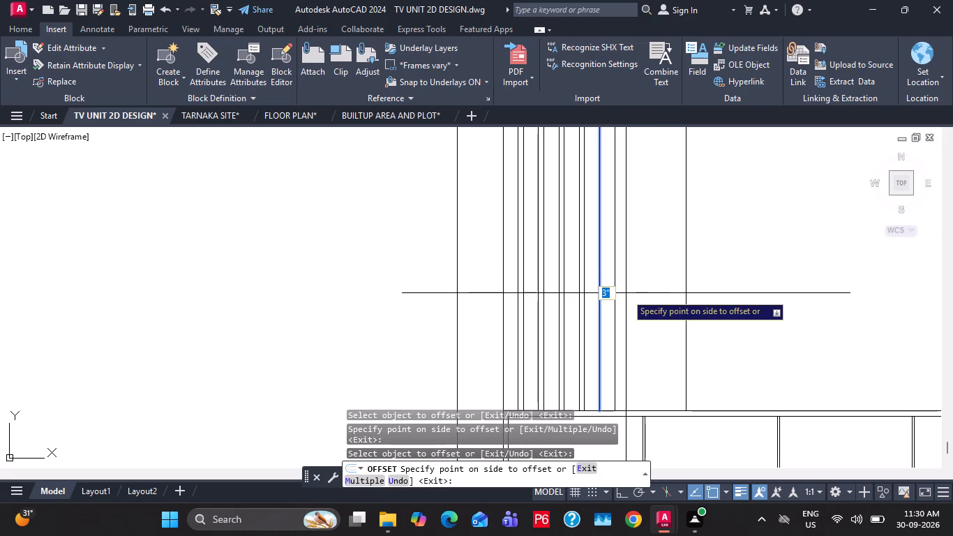
{"action": "key", "text": "1"}
{"action": "key", "text": "shift+quotedbl"}
{"action": "key", "text": "Return"}
{"action": "left_click", "coordinate": [613, 281]}
{"action": "left_click", "coordinate": [645, 284]}
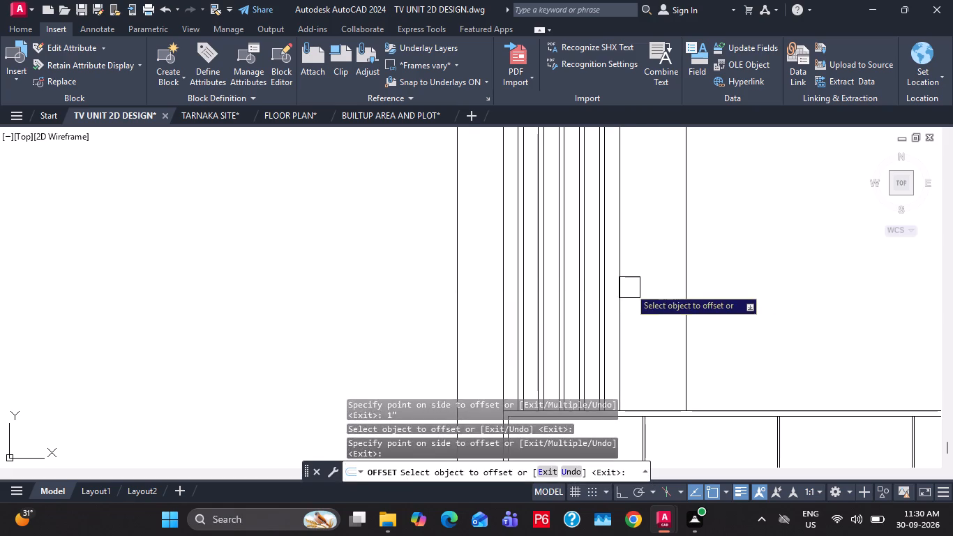
{"action": "left_click", "coordinate": [629, 288]}
{"action": "key", "text": "1"}
{"action": "key", "text": "shift+quotedbl"}
{"action": "key", "text": "Return"}
Add the seventh and eighth slats to the right, spaced 3" apart and each 1" wide, using Offset.
{"action": "left_click", "coordinate": [631, 289]}
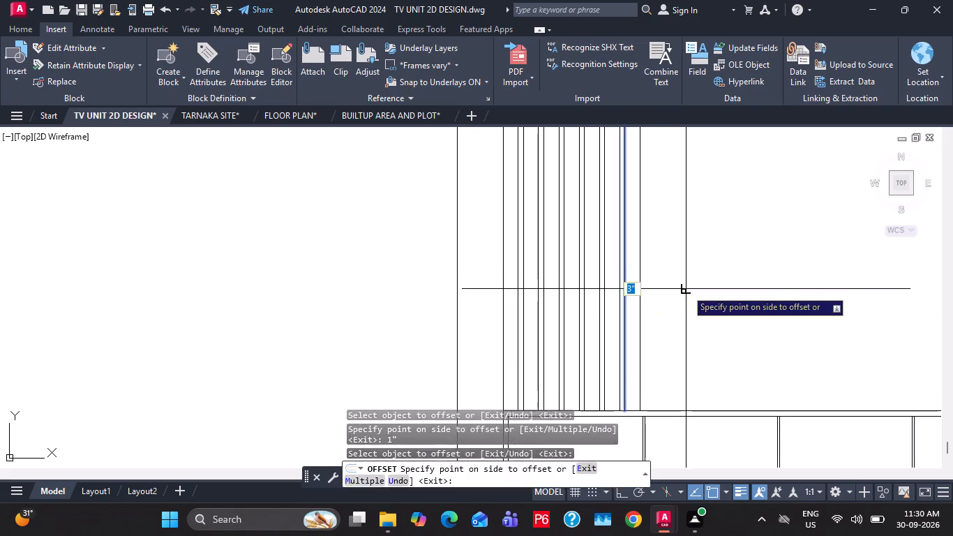
{"action": "left_click", "coordinate": [686, 289]}
{"action": "left_click_drag", "start_coordinate": [641, 292], "coordinate": [652, 293]}
{"action": "key", "text": "1"}
{"action": "key", "text": "shift+quotedbl"}
{"action": "key", "text": "Return"}
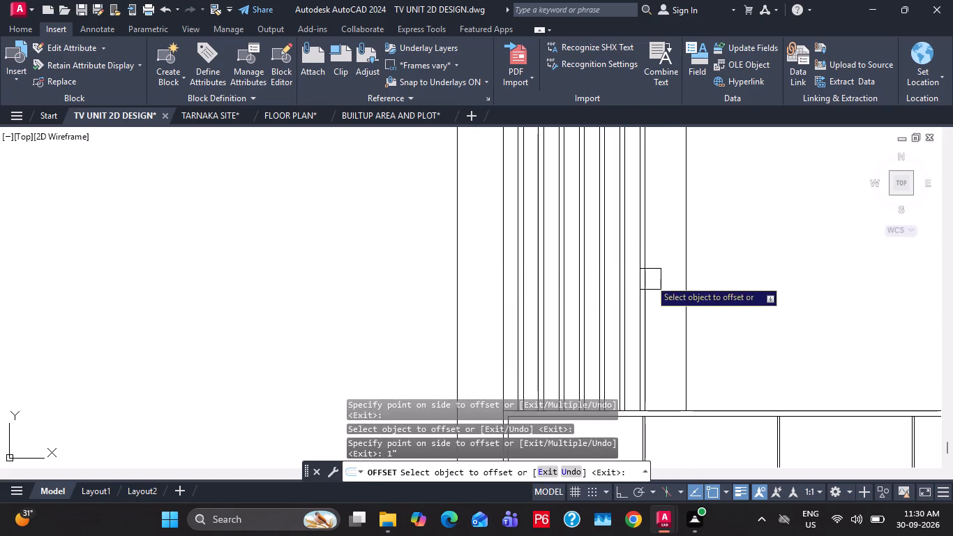
{"action": "left_click", "coordinate": [650, 279]}
{"action": "left_click", "coordinate": [680, 278]}
{"action": "left_click_drag", "start_coordinate": [661, 284], "coordinate": [667, 285]}
{"action": "key", "text": "1"}
{"action": "key", "text": "shift+quotedbl"}
{"action": "key", "text": "Return"}
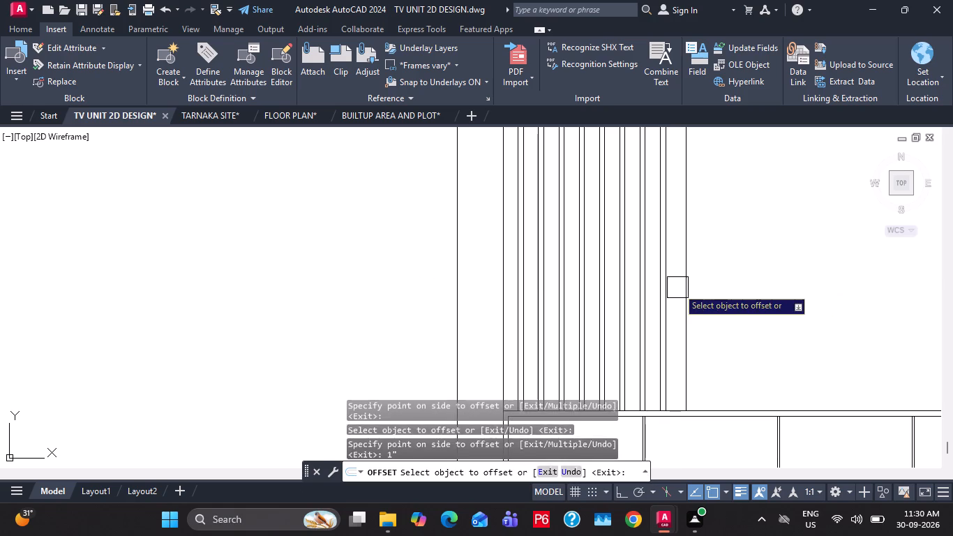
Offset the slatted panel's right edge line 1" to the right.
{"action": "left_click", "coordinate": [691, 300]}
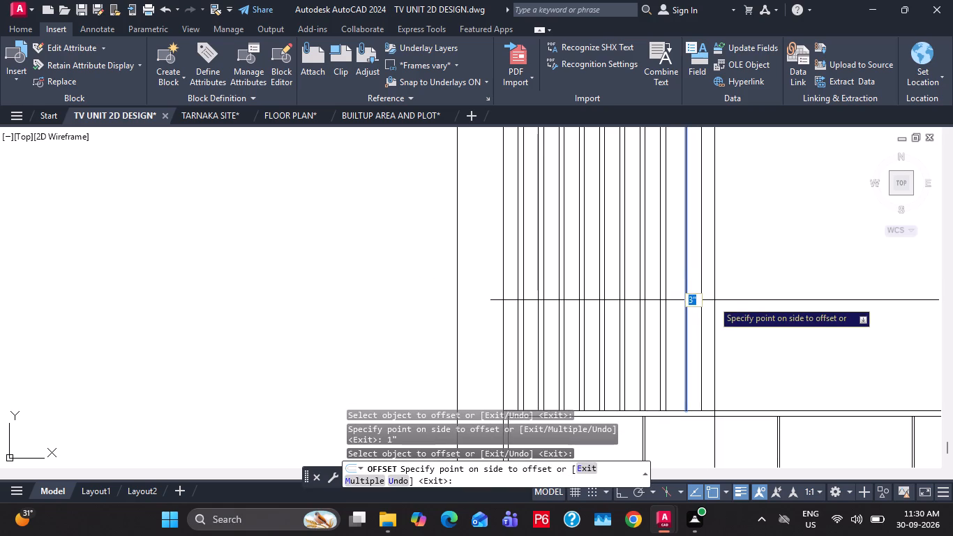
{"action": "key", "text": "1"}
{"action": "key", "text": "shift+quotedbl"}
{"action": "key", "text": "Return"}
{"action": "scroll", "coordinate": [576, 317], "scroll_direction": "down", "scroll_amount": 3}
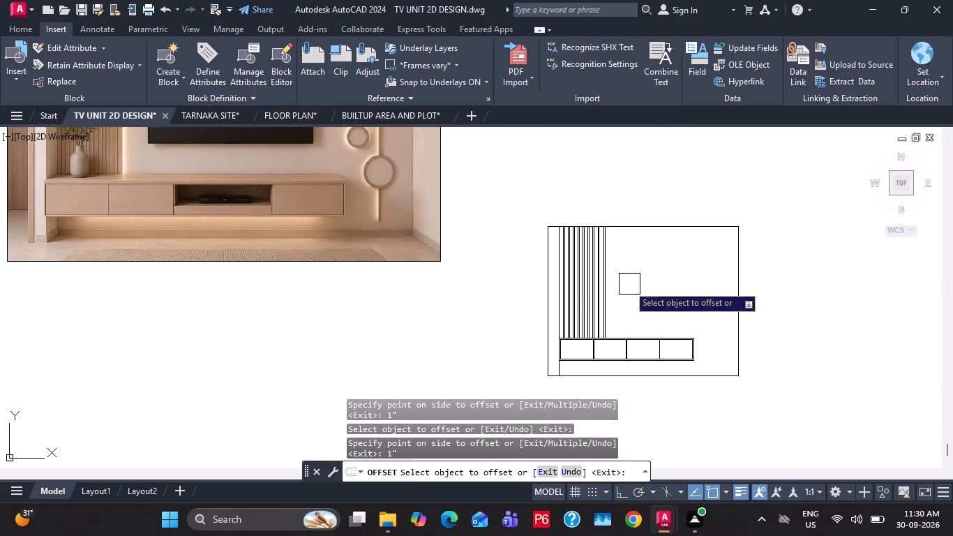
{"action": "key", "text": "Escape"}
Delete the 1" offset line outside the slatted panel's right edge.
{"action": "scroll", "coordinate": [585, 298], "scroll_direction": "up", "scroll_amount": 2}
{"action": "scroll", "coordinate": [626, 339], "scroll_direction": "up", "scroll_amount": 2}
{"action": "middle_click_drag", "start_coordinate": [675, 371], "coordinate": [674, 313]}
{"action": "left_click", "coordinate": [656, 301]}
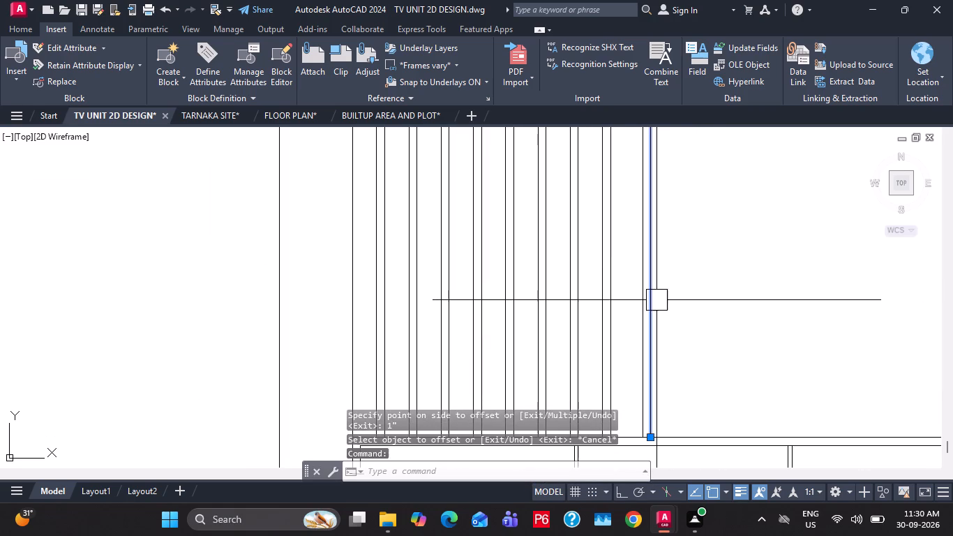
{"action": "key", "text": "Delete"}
Offset the slatted panel's right edge line 1" to the left, inside the panel.
{"action": "type", "text": "O 1"}
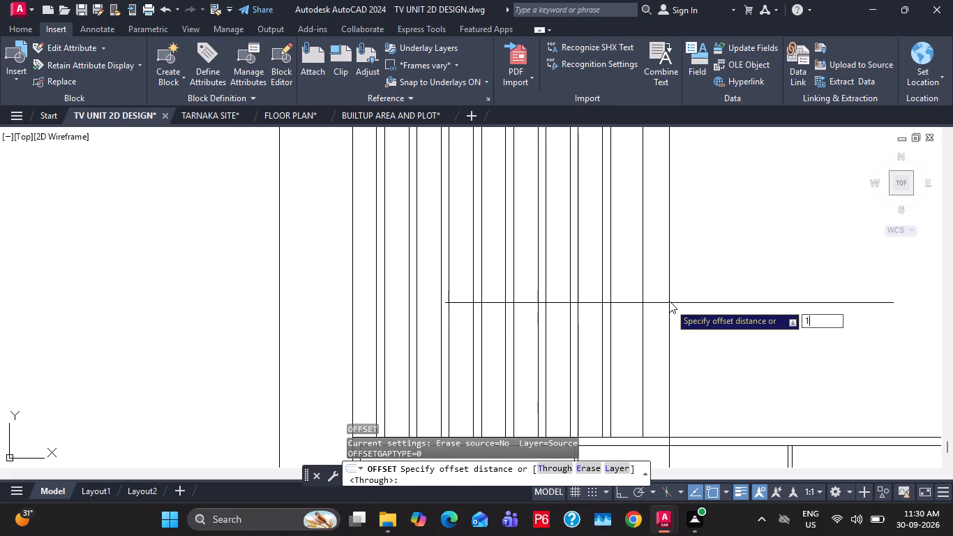
{"action": "key", "text": "shift+quotedbl"}
{"action": "key", "text": "Return"}
{"action": "left_click_drag", "start_coordinate": [650, 308], "coordinate": [629, 311]}
{"action": "left_click", "coordinate": [601, 312]}
{"action": "key", "text": "Escape"}
{"action": "key", "text": "Escape"}
Save the TV unit drawing.
{"action": "middle_click_drag", "start_coordinate": [684, 355], "coordinate": [677, 320]}
{"action": "scroll", "coordinate": [662, 285], "scroll_direction": "down", "scroll_amount": 3}
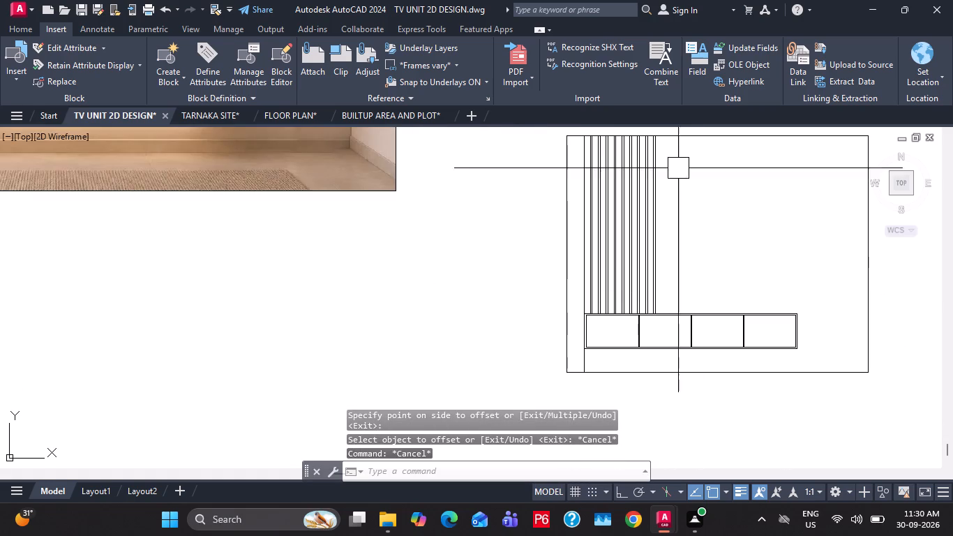
{"action": "middle_click_drag", "start_coordinate": [676, 162], "coordinate": [683, 258]}
{"action": "scroll", "coordinate": [678, 255], "scroll_direction": "down", "scroll_amount": 2}
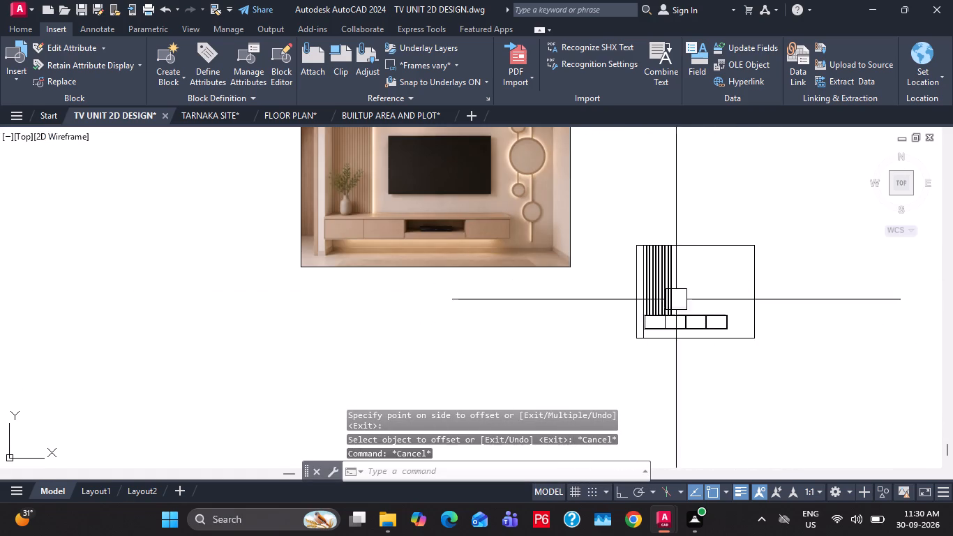
{"action": "middle_click_drag", "start_coordinate": [688, 300], "coordinate": [600, 362]}
{"action": "key", "text": "Escape"}
{"action": "key", "text": "Escape"}
{"action": "key", "text": "ctrl+s"}
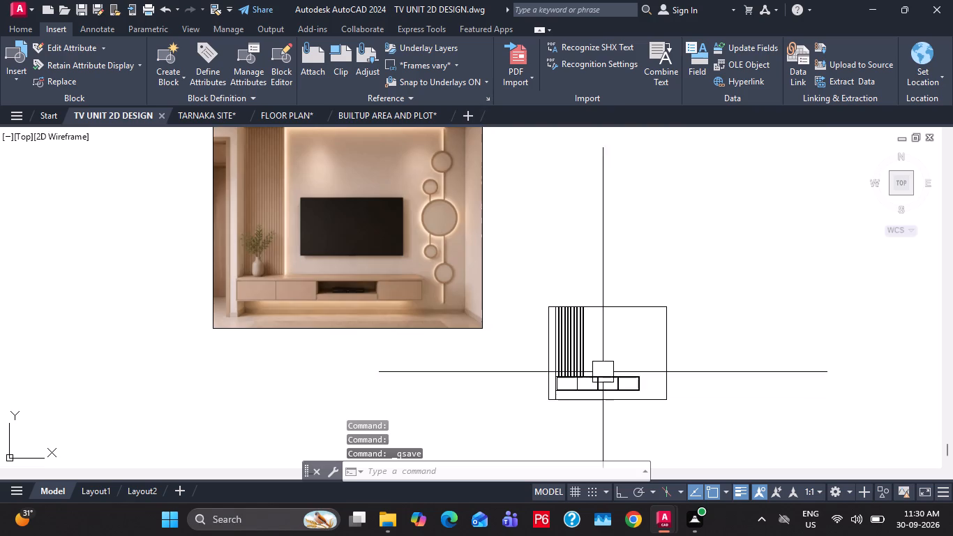
Hatch the cabinet, picking the first, second and fourth compartments and the outer frame in one hatch.
{"action": "scroll", "coordinate": [603, 366], "scroll_direction": "up", "scroll_amount": 3}
{"action": "middle_click_drag", "start_coordinate": [589, 403], "coordinate": [589, 378]}
{"action": "key", "text": "h"}
{"action": "type", "text": "A"}
{"action": "key", "text": "space"}
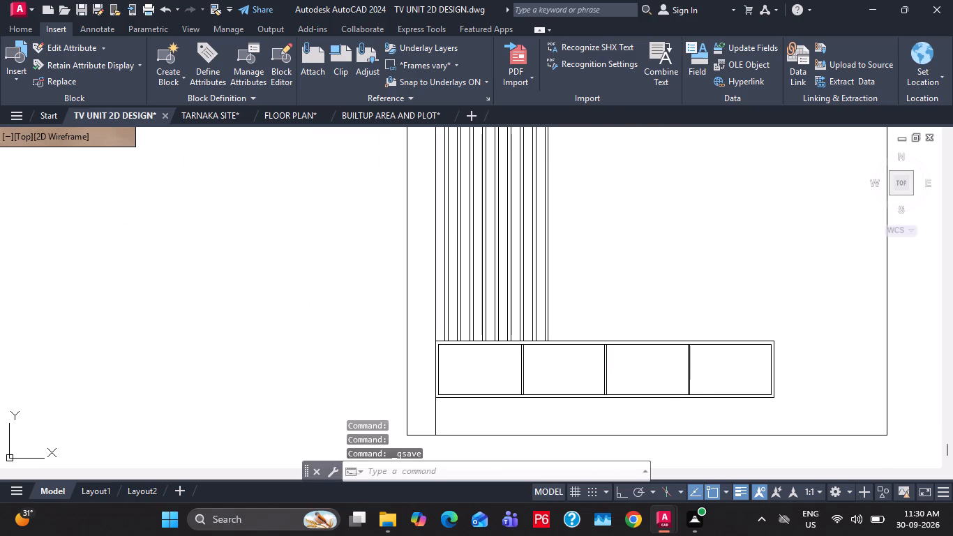
{"action": "left_click", "coordinate": [492, 380]}
{"action": "left_click", "coordinate": [568, 373]}
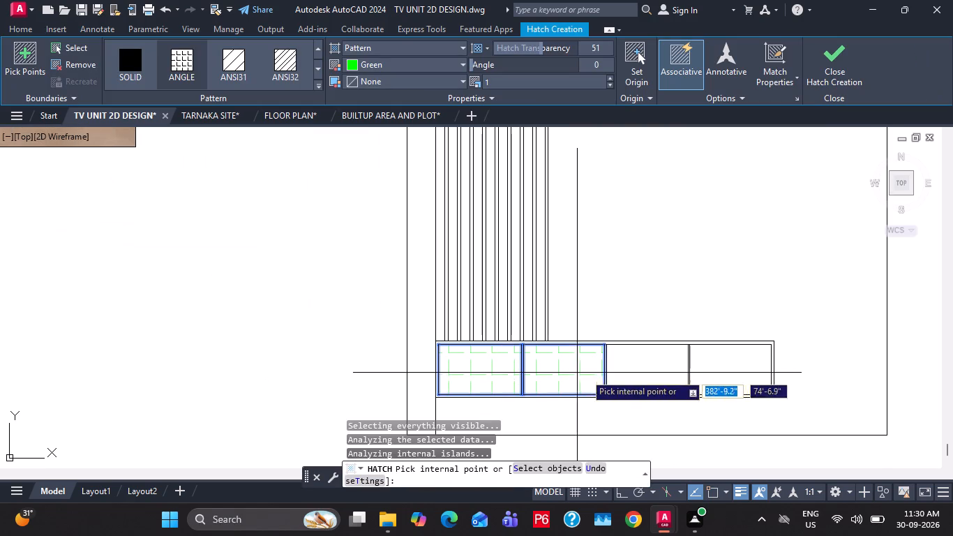
{"action": "left_click", "coordinate": [721, 375]}
{"action": "scroll", "coordinate": [719, 355], "scroll_direction": "up", "scroll_amount": 1}
{"action": "left_click", "coordinate": [715, 337]}
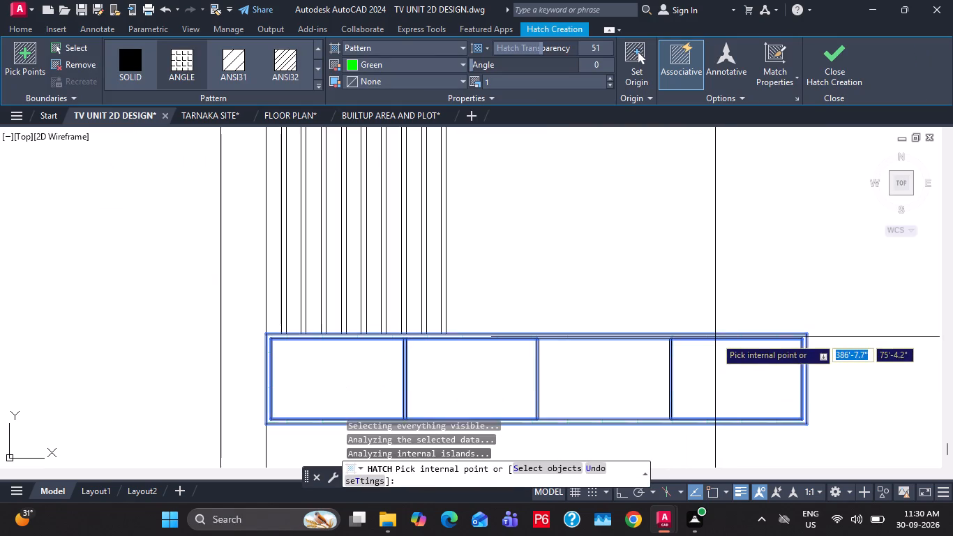
{"action": "key", "text": "Escape"}
{"action": "key", "text": "Escape"}
Change the cabinet frame's hatch pattern to SOLID.
{"action": "left_click", "coordinate": [720, 365]}
{"action": "left_click", "coordinate": [711, 378]}
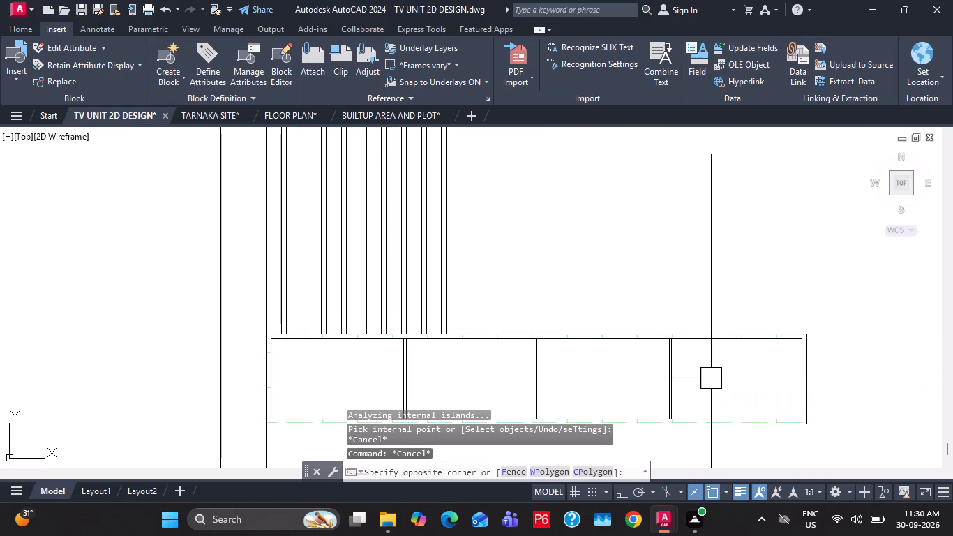
{"action": "scroll", "coordinate": [709, 352], "scroll_direction": "up", "scroll_amount": 3}
{"action": "scroll", "coordinate": [670, 292], "scroll_direction": "up", "scroll_amount": 2}
{"action": "left_click", "coordinate": [746, 308]}
{"action": "scroll", "coordinate": [710, 290], "scroll_direction": "down", "scroll_amount": 7}
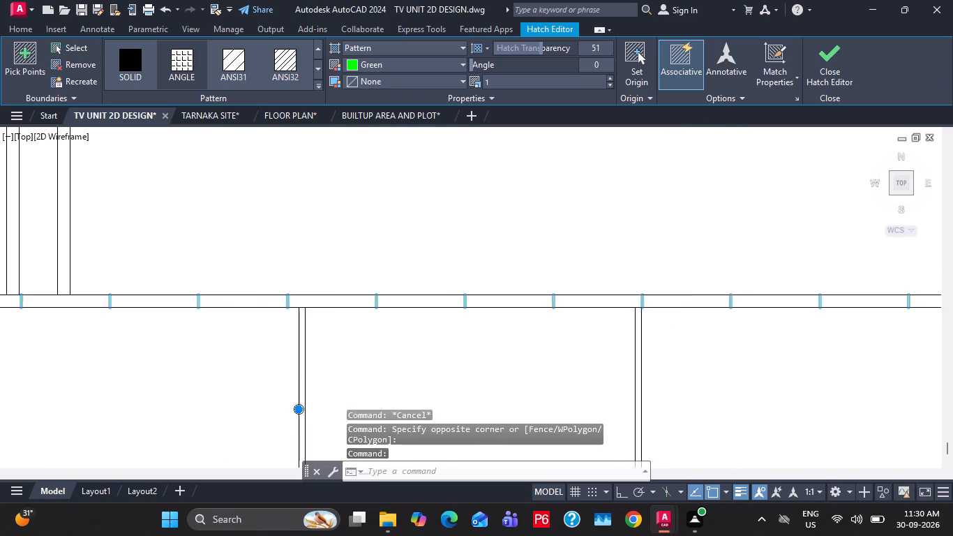
{"action": "scroll", "coordinate": [732, 302], "scroll_direction": "down", "scroll_amount": 1}
{"action": "left_click", "coordinate": [139, 59]}
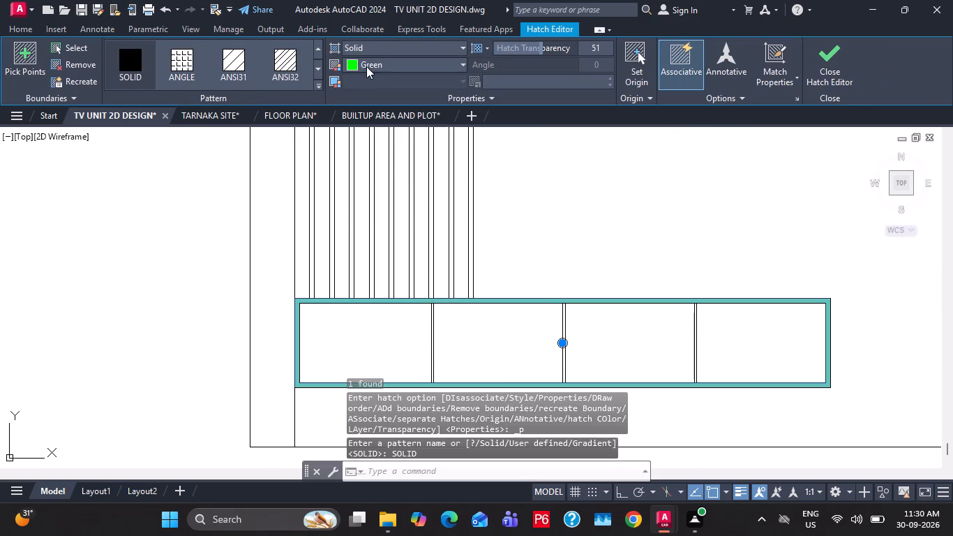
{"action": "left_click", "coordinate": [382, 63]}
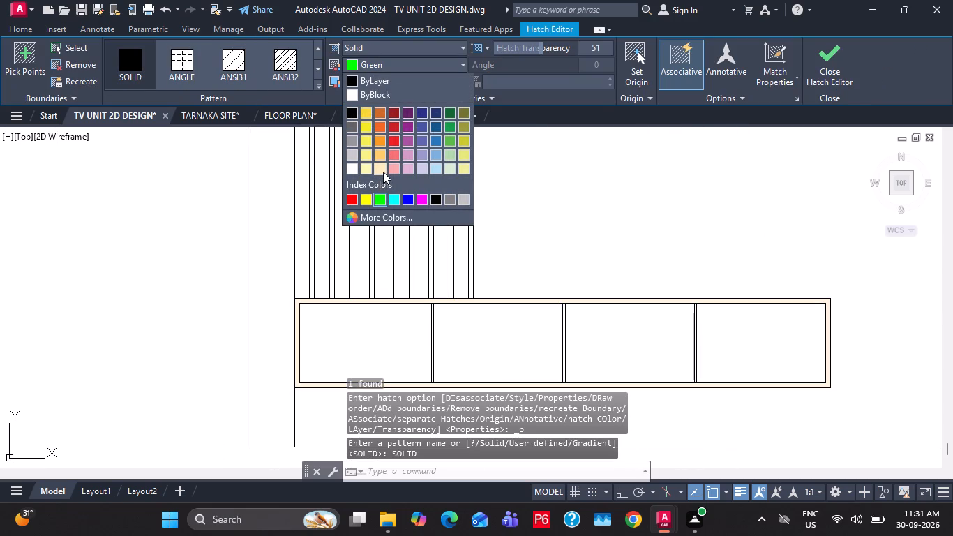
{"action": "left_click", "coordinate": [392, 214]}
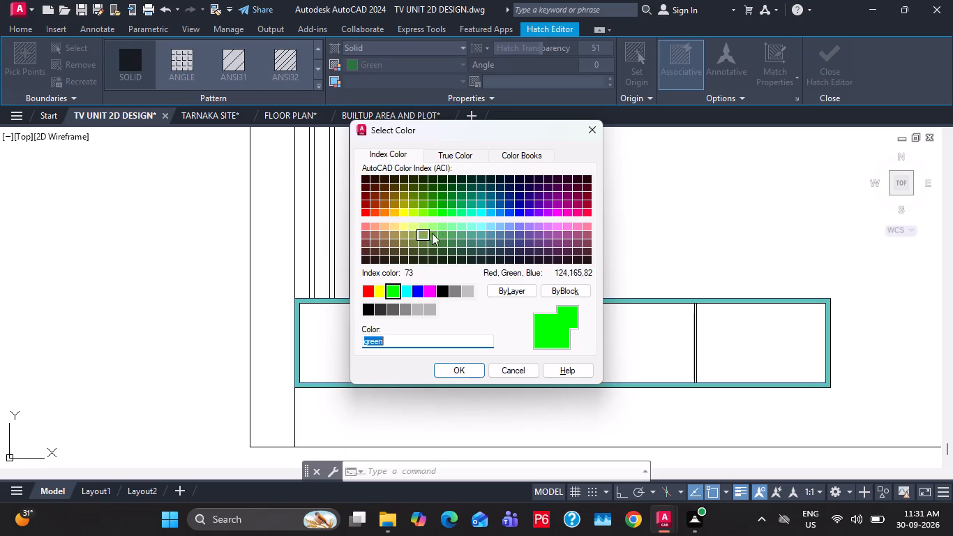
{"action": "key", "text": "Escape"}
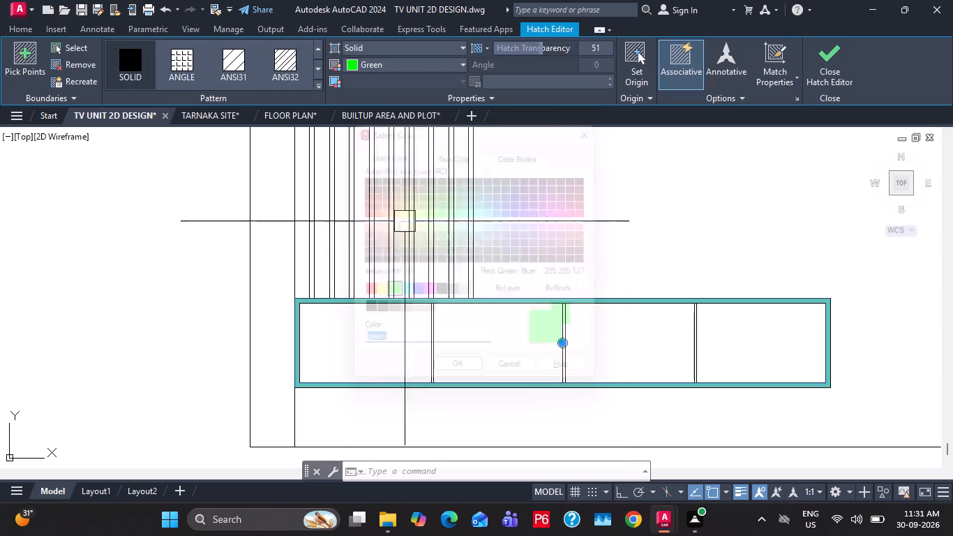
Set the frame hatch colour to the pale beige 254,234,185 and reduce its transparency.
{"action": "left_click", "coordinate": [369, 57]}
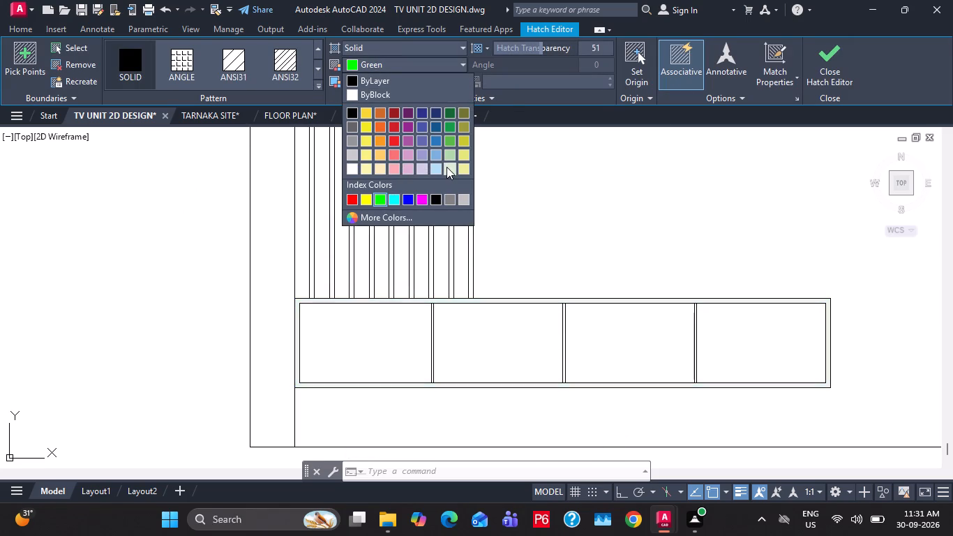
{"action": "left_click", "coordinate": [378, 166]}
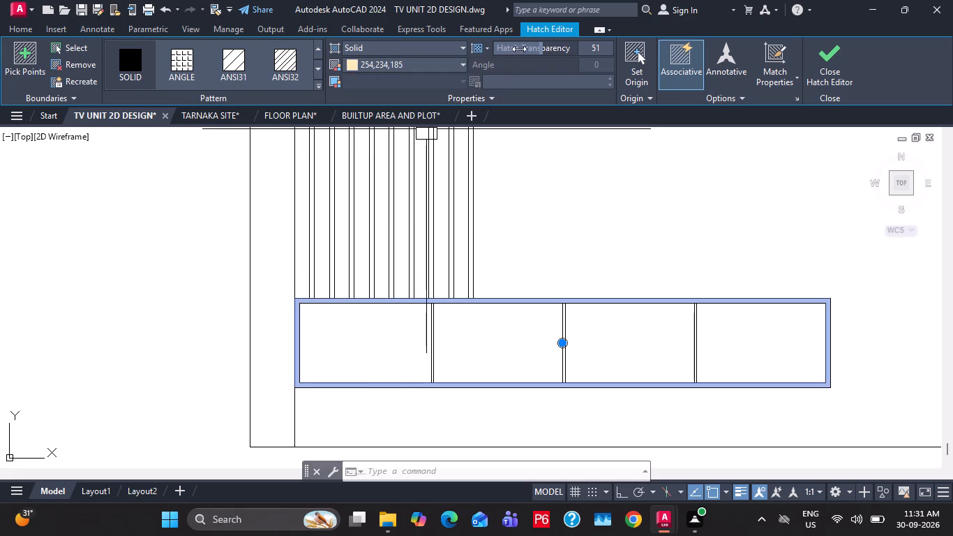
{"action": "left_click_drag", "start_coordinate": [536, 52], "coordinate": [476, 66]}
{"action": "key", "text": "Escape"}
{"action": "key", "text": "Escape"}
Hatch the cabinet's first, second and fourth compartments, leaving the third one empty.
{"action": "scroll", "coordinate": [495, 318], "scroll_direction": "up", "scroll_amount": 3}
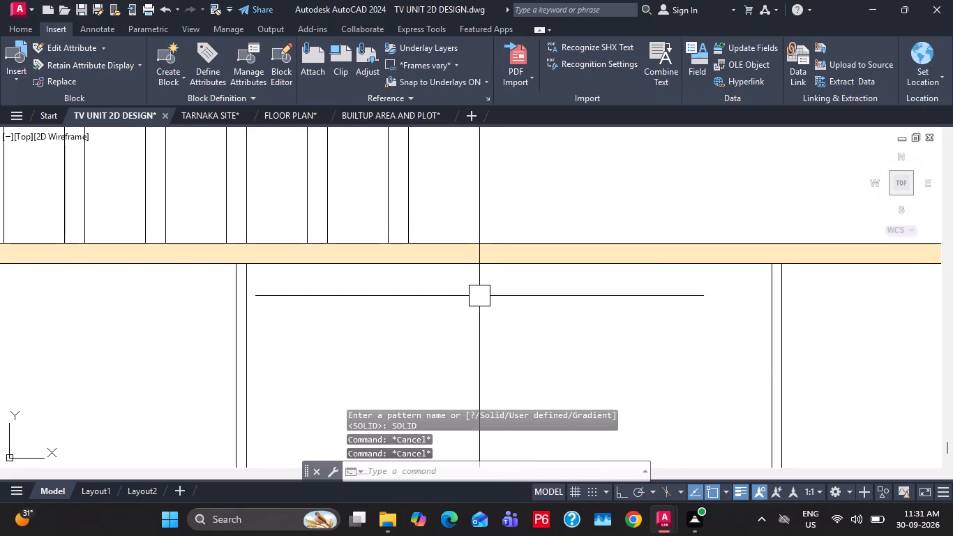
{"action": "scroll", "coordinate": [468, 289], "scroll_direction": "down", "scroll_amount": 3}
{"action": "middle_click_drag", "start_coordinate": [501, 361], "coordinate": [483, 331]}
{"action": "type", "text": "HA"}
{"action": "key", "text": "space"}
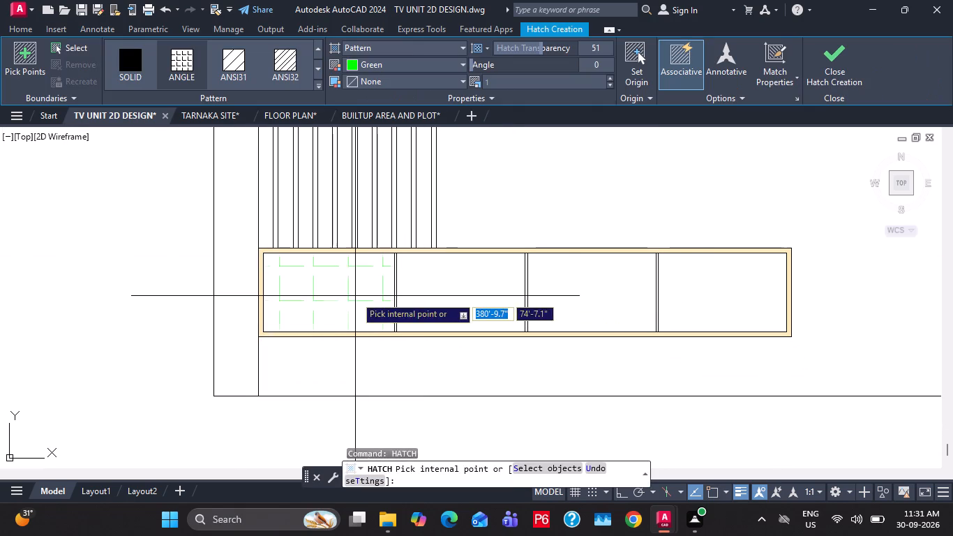
{"action": "left_click", "coordinate": [355, 296]}
{"action": "left_click", "coordinate": [467, 297]}
{"action": "left_click", "coordinate": [737, 300]}
{"action": "key", "text": "Escape"}
{"action": "key", "text": "Escape"}
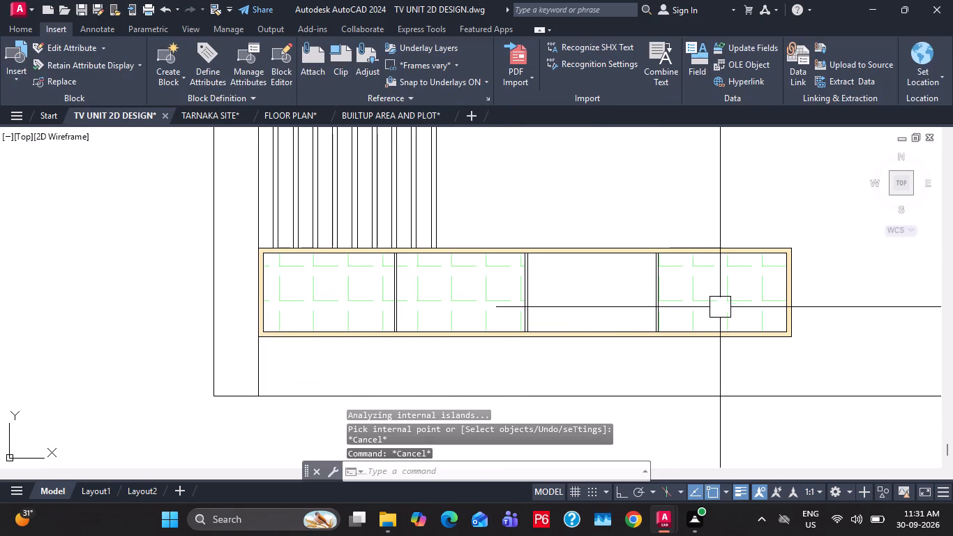
Match the compartment hatch to the frame's solid beige hatch with Match Properties.
{"action": "key", "text": "m"}
{"action": "key", "text": "a"}
{"action": "key", "text": "space"}
{"action": "scroll", "coordinate": [779, 297], "scroll_direction": "up", "scroll_amount": 6}
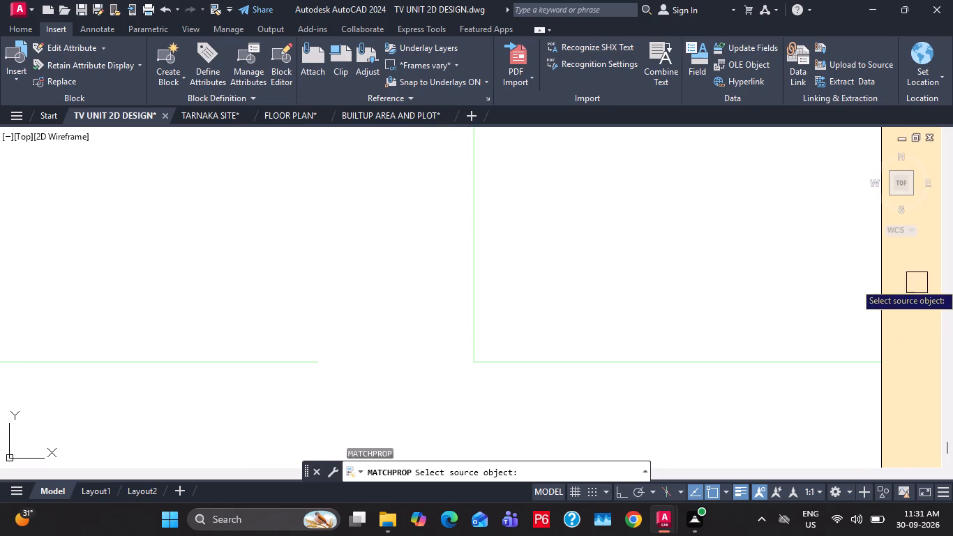
{"action": "left_click", "coordinate": [917, 283]}
{"action": "left_click", "coordinate": [754, 364]}
{"action": "scroll", "coordinate": [646, 326], "scroll_direction": "down", "scroll_amount": 7}
{"action": "key", "text": "Escape"}
{"action": "key", "text": "Escape"}
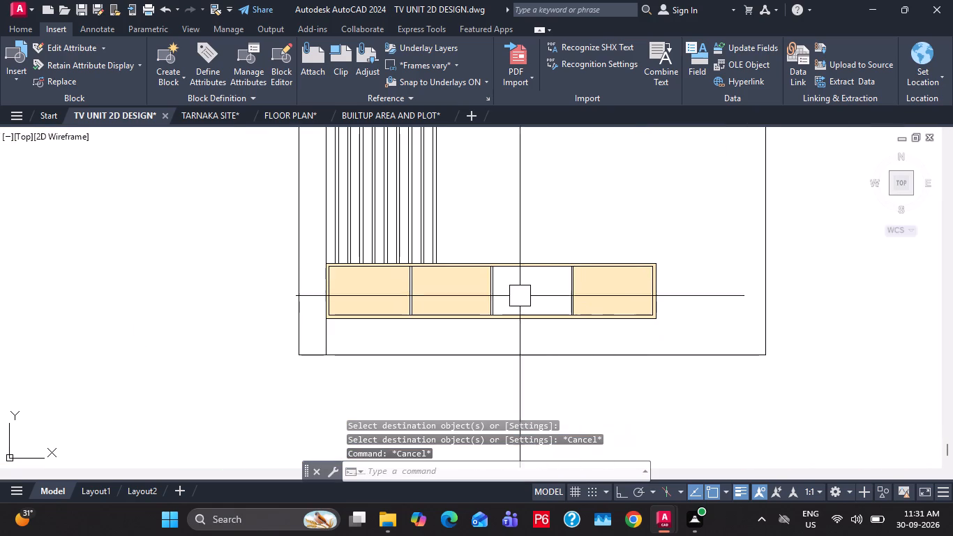
Hatch the three narrow vertical divider strips between the cabinet's compartments.
{"action": "scroll", "coordinate": [506, 300], "scroll_direction": "up", "scroll_amount": 1}
{"action": "scroll", "coordinate": [517, 297], "scroll_direction": "down", "scroll_amount": 2}
{"action": "scroll", "coordinate": [518, 315], "scroll_direction": "up", "scroll_amount": 3}
{"action": "middle_click_drag", "start_coordinate": [519, 267], "coordinate": [533, 301]}
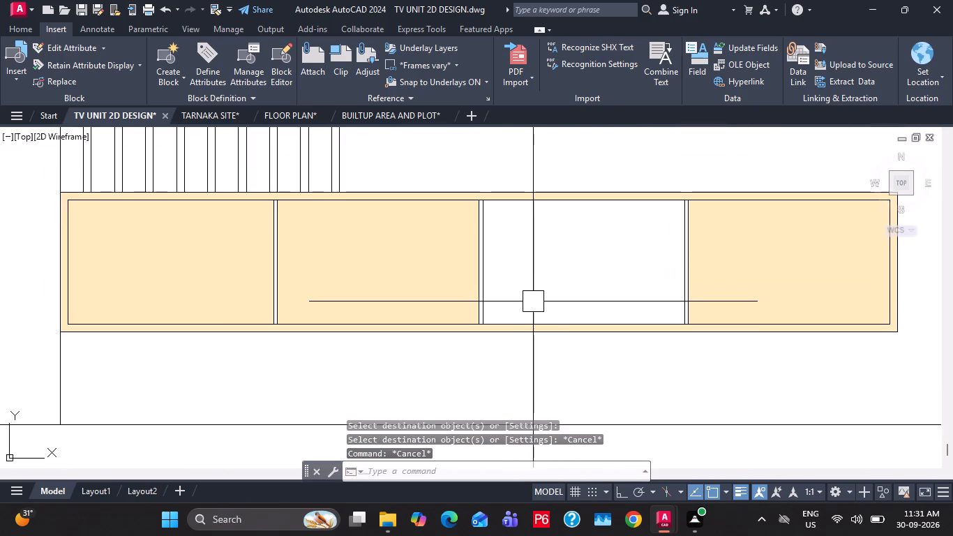
{"action": "type", "text": "HA"}
{"action": "key", "text": "space"}
{"action": "scroll", "coordinate": [482, 313], "scroll_direction": "up", "scroll_amount": 2}
{"action": "left_click", "coordinate": [481, 315]}
{"action": "scroll", "coordinate": [483, 315], "scroll_direction": "down", "scroll_amount": 1}
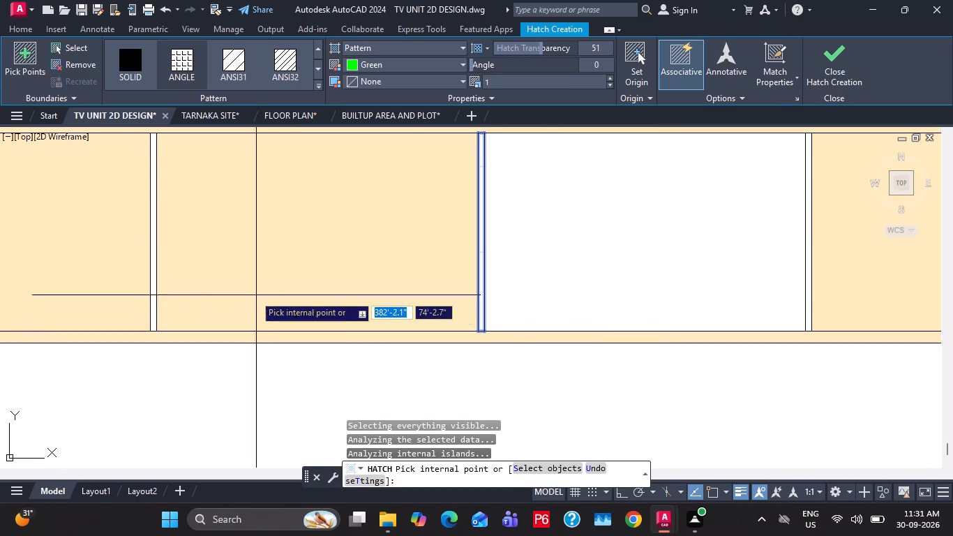
{"action": "scroll", "coordinate": [119, 307], "scroll_direction": "up", "scroll_amount": 2}
{"action": "left_click", "coordinate": [199, 304]}
{"action": "scroll", "coordinate": [193, 289], "scroll_direction": "down", "scroll_amount": 5}
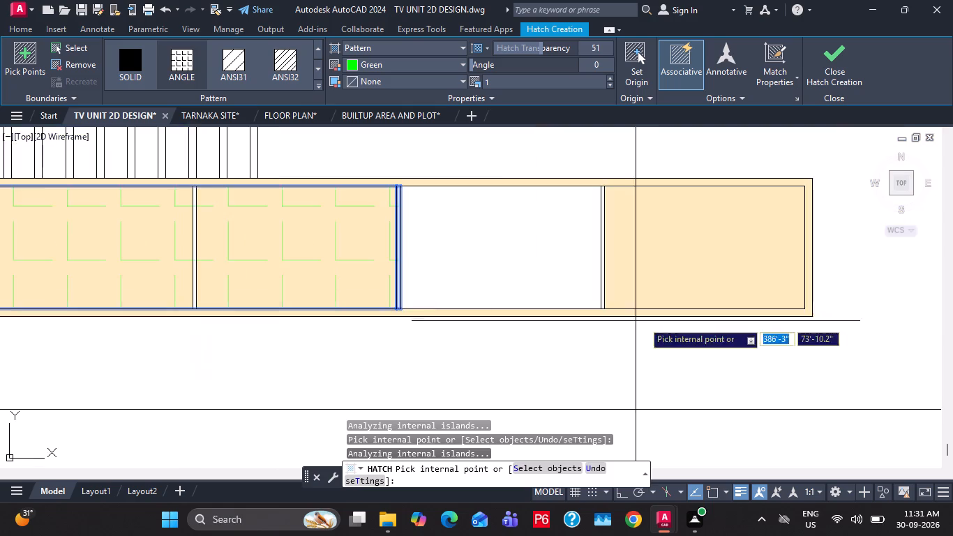
{"action": "middle_click_drag", "start_coordinate": [647, 321], "coordinate": [609, 329]}
{"action": "key", "text": "ctrl+z"}
{"action": "scroll", "coordinate": [597, 313], "scroll_direction": "up", "scroll_amount": 2}
{"action": "left_click", "coordinate": [516, 292]}
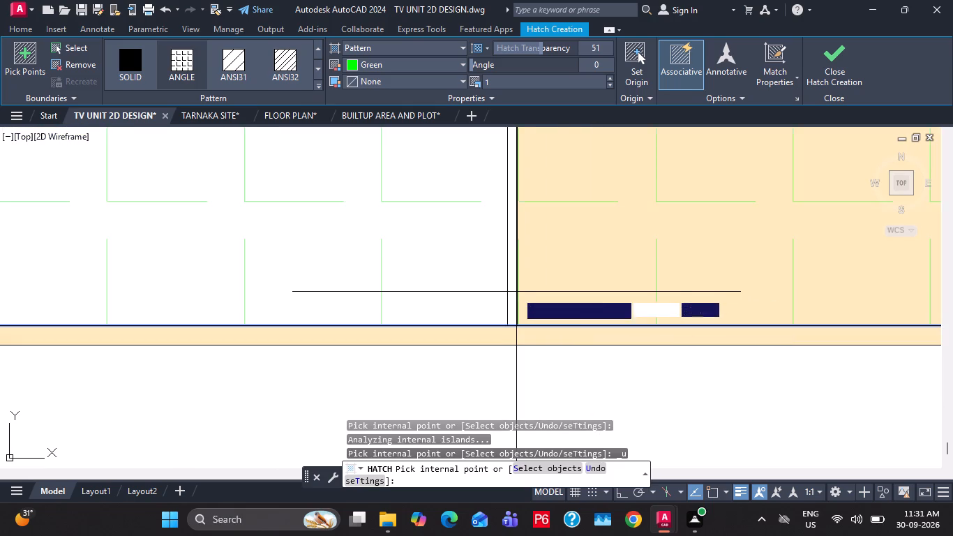
{"action": "scroll", "coordinate": [516, 293], "scroll_direction": "down", "scroll_amount": 2}
{"action": "middle_click_drag", "start_coordinate": [527, 292], "coordinate": [542, 350]}
{"action": "key", "text": "ctrl+z"}
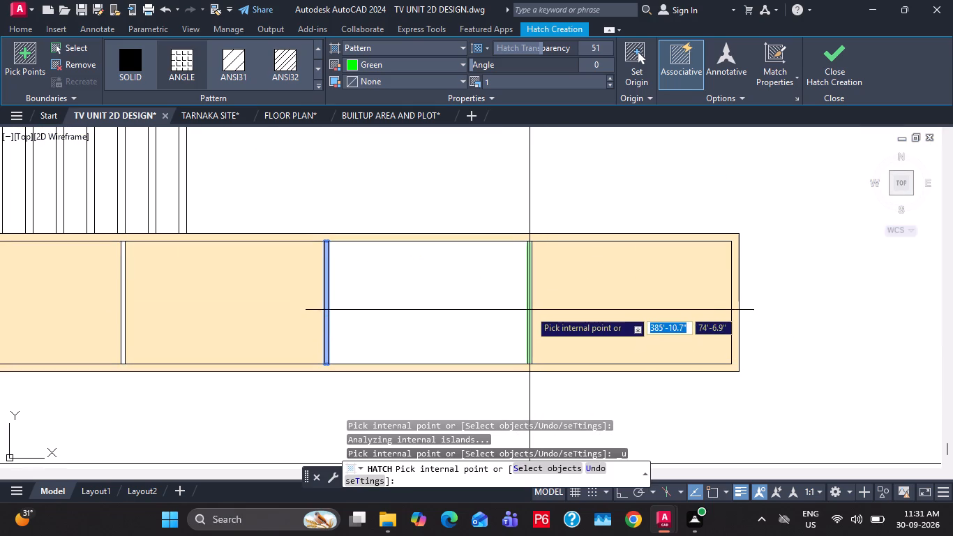
{"action": "left_click", "coordinate": [530, 310]}
{"action": "middle_click_drag", "start_coordinate": [434, 313], "coordinate": [609, 310]}
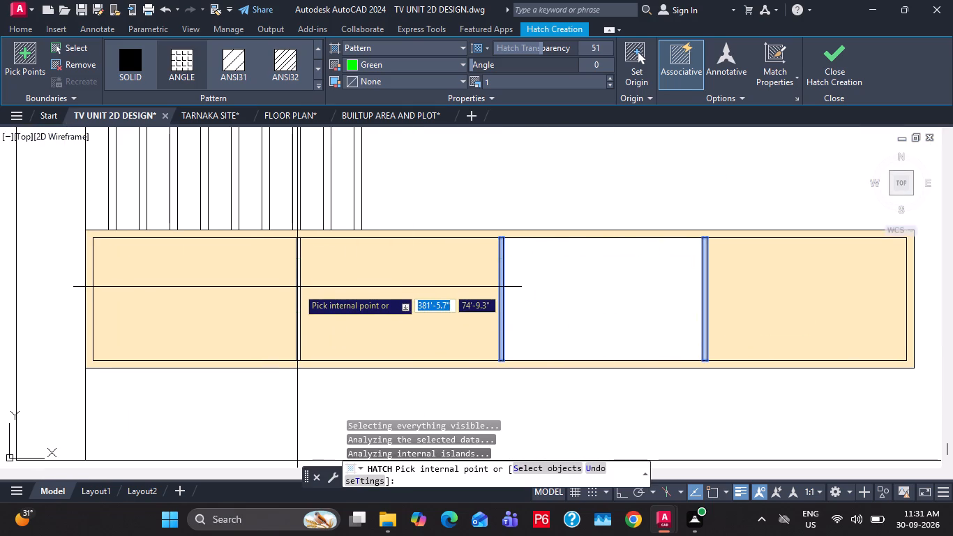
{"action": "left_click", "coordinate": [299, 288]}
{"action": "key", "text": "Escape"}
{"action": "key", "text": "Escape"}
Match the divider hatch to the compartments' solid beige hatch with Match Properties.
{"action": "key", "text": "m"}
{"action": "key", "text": "a"}
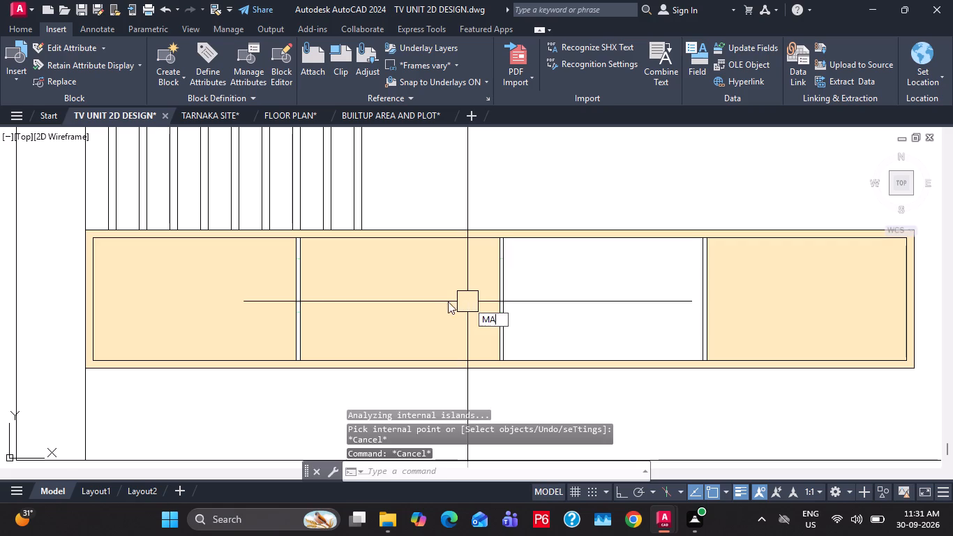
{"action": "key", "text": "space"}
{"action": "left_click", "coordinate": [419, 301]}
{"action": "scroll", "coordinate": [524, 277], "scroll_direction": "up", "scroll_amount": 6}
{"action": "middle_click_drag", "start_coordinate": [384, 140], "coordinate": [421, 350]}
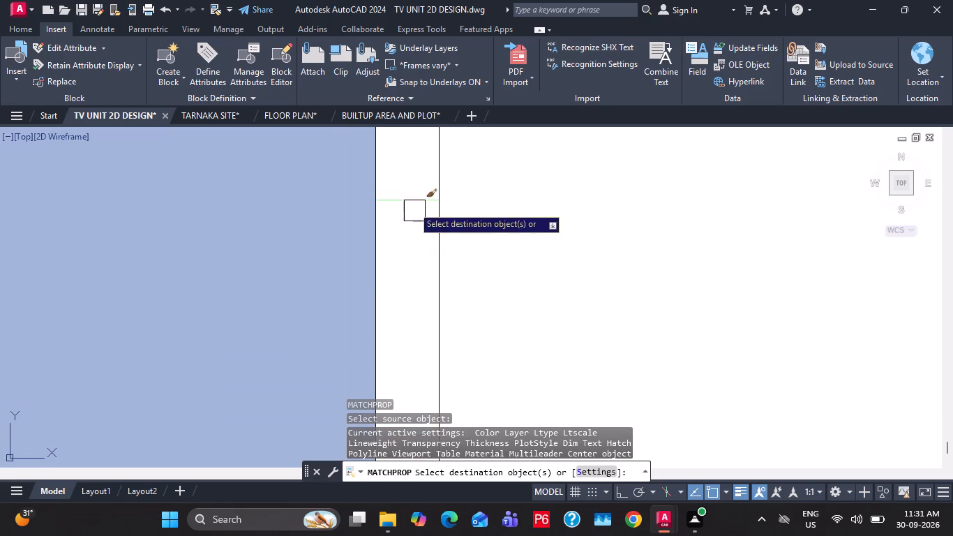
{"action": "left_click", "coordinate": [412, 202]}
{"action": "key", "text": "Escape"}
{"action": "scroll", "coordinate": [406, 229], "scroll_direction": "down", "scroll_amount": 7}
{"action": "key", "text": "Escape"}
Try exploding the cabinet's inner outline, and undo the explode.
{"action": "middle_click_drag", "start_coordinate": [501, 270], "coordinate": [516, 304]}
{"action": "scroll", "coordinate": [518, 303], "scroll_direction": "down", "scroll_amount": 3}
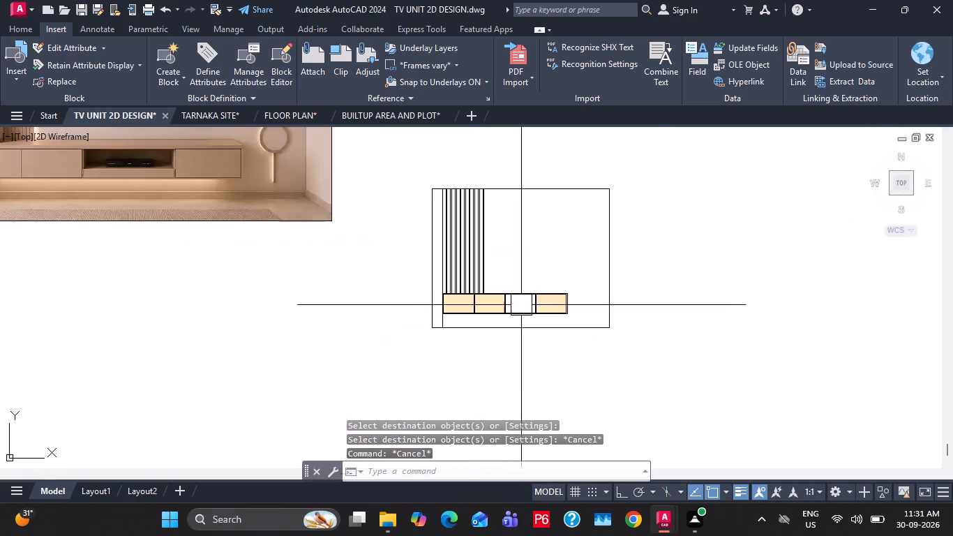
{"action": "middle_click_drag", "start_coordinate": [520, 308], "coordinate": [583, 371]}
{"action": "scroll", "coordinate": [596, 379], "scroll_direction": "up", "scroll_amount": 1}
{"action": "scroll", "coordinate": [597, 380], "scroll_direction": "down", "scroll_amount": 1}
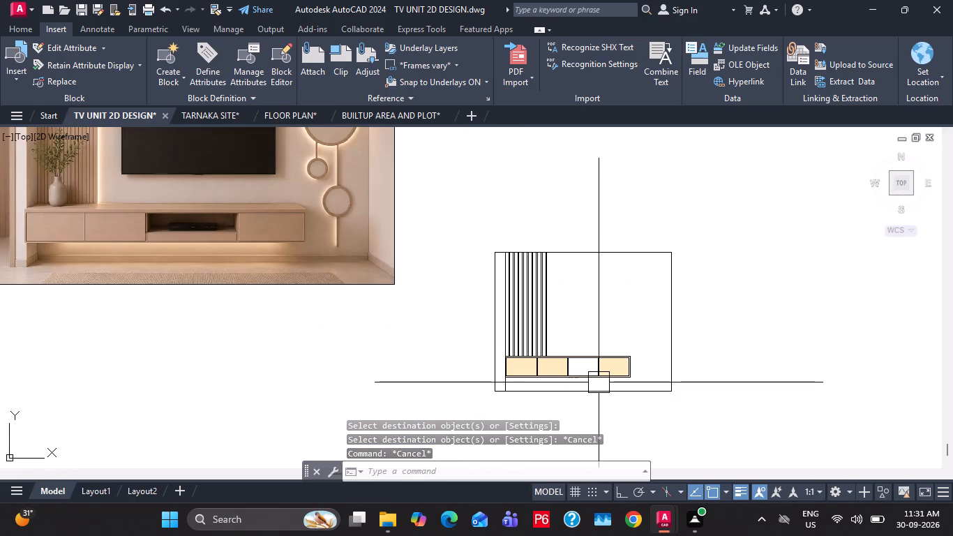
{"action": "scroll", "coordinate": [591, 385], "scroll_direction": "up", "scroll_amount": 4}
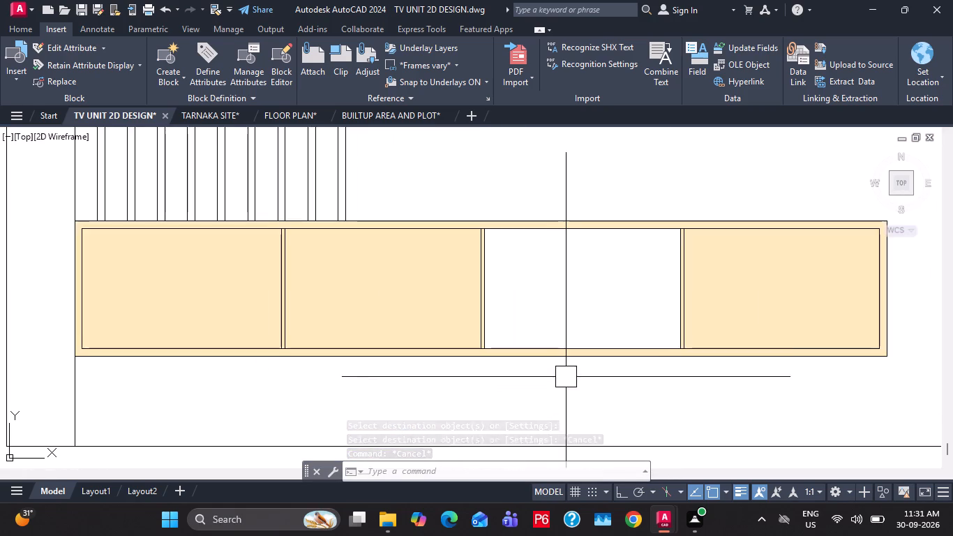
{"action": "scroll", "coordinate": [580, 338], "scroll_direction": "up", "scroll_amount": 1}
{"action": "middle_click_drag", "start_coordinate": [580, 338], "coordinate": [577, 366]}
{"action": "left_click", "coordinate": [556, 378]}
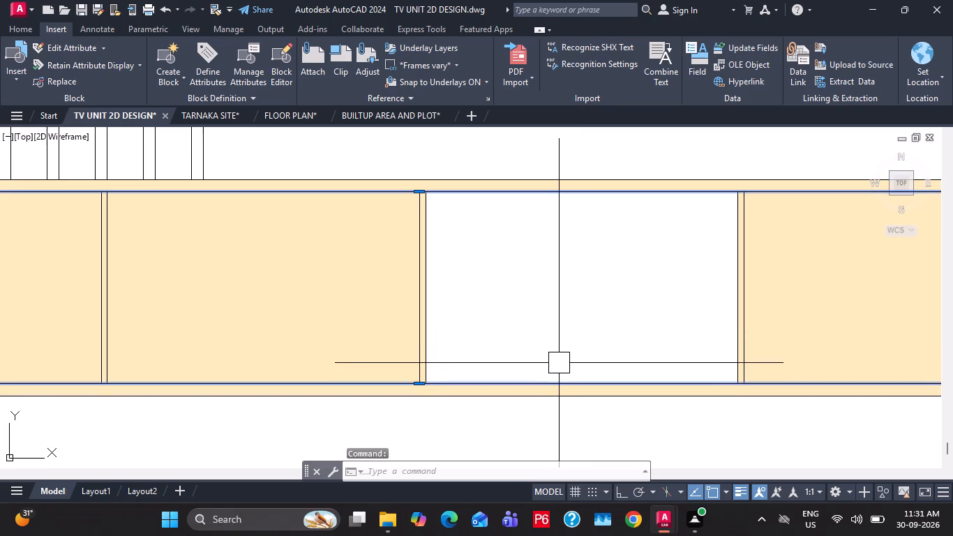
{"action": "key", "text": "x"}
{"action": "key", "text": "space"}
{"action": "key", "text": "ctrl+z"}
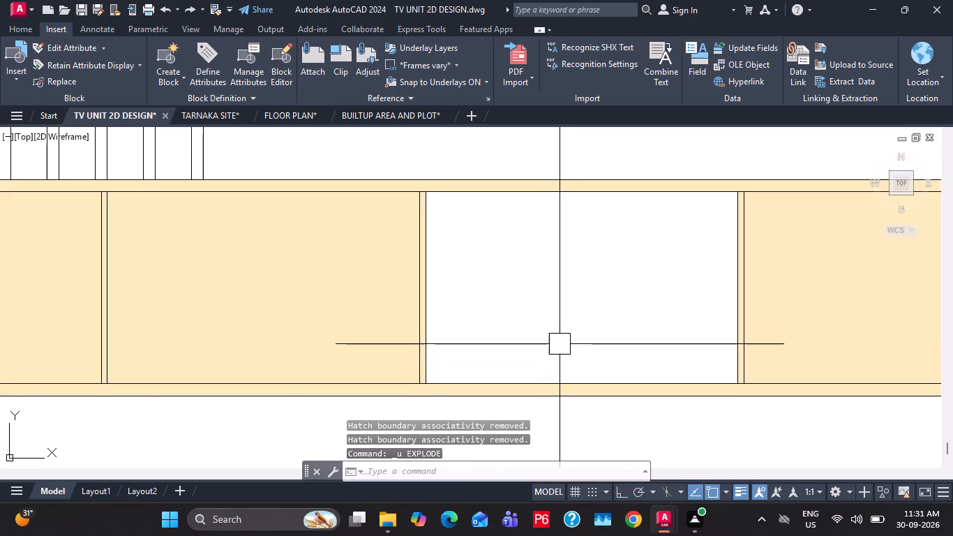
Draw a 2'-2" line along the bottom edge of the empty third compartment.
{"action": "type", "text": "L"}
{"action": "key", "text": "space"}
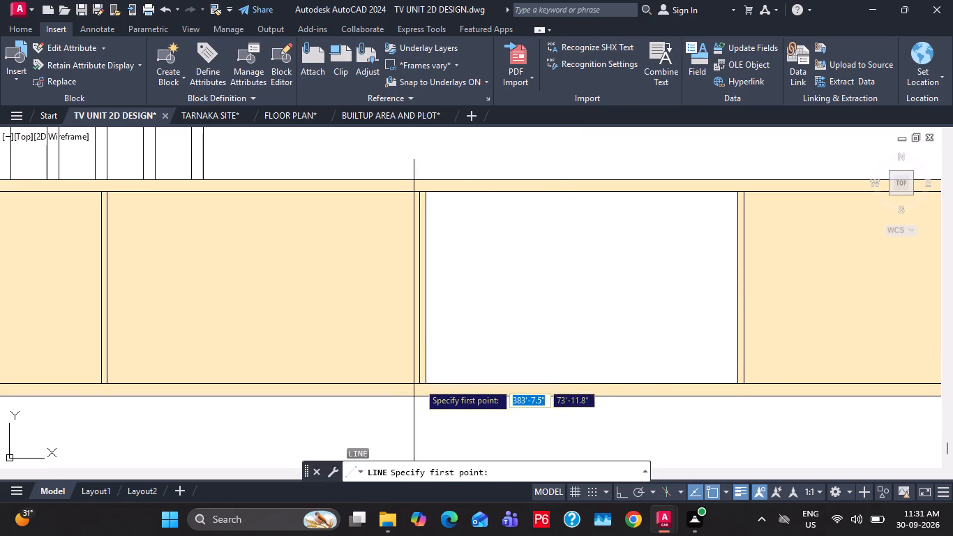
{"action": "left_click", "coordinate": [428, 385]}
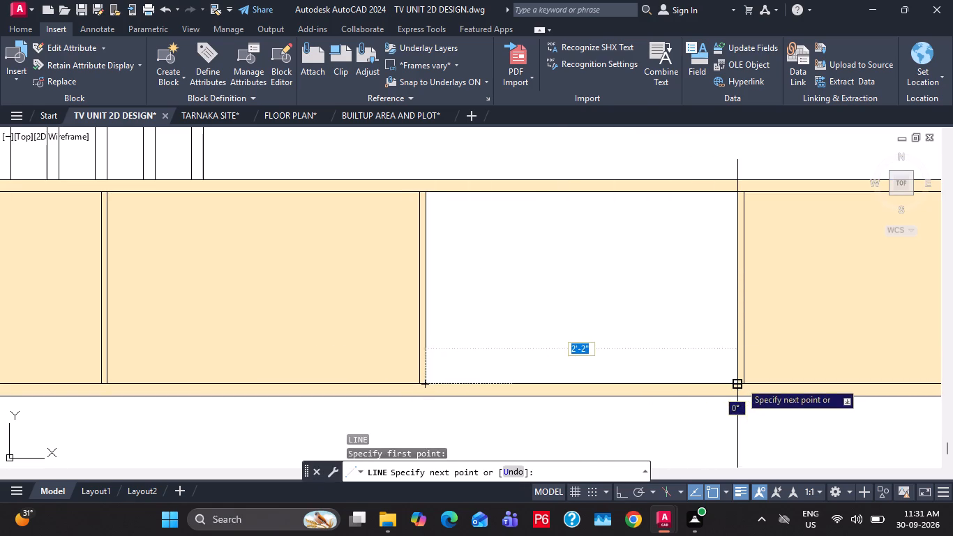
{"action": "left_click", "coordinate": [740, 381]}
{"action": "key", "text": "Escape"}
{"action": "key", "text": "Escape"}
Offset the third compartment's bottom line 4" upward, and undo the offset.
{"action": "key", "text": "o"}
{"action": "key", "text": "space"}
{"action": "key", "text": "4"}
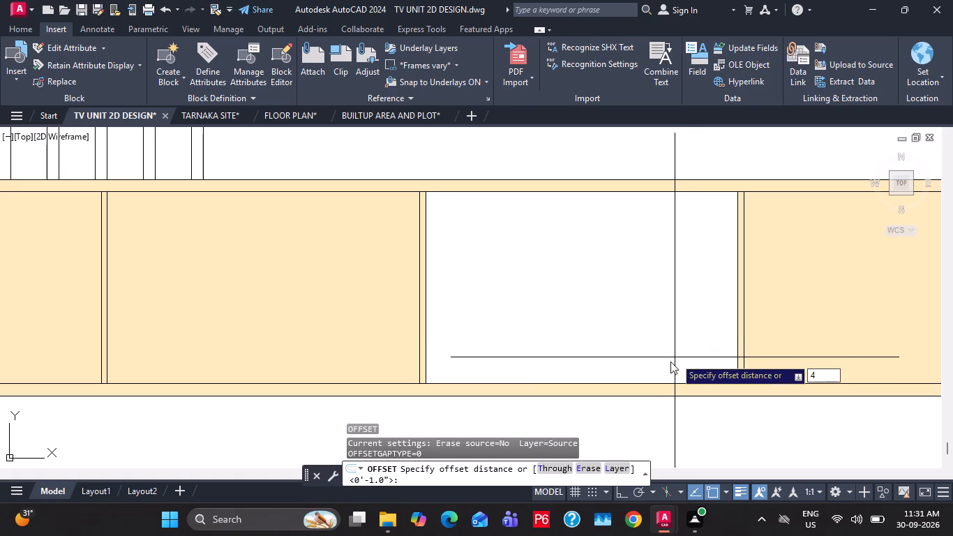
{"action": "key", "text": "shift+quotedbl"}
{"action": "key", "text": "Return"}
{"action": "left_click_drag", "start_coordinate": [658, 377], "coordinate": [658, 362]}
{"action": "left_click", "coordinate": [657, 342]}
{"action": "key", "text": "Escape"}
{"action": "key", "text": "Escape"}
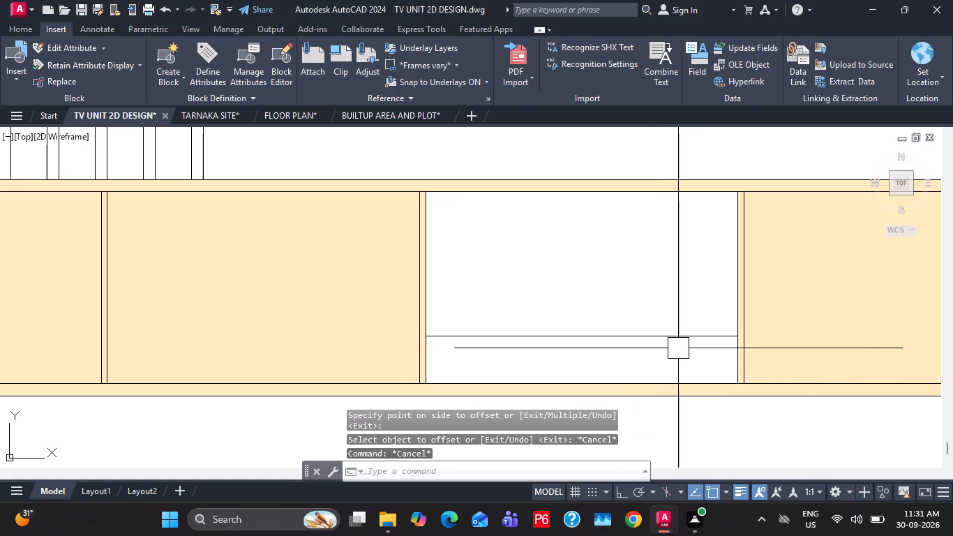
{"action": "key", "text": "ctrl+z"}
Offset the third compartment's bottom line 3" upward and delete the original line.
{"action": "key", "text": "o"}
{"action": "key", "text": "space"}
{"action": "key", "text": "3"}
{"action": "key", "text": "shift+quotedbl"}
{"action": "key", "text": "Return"}
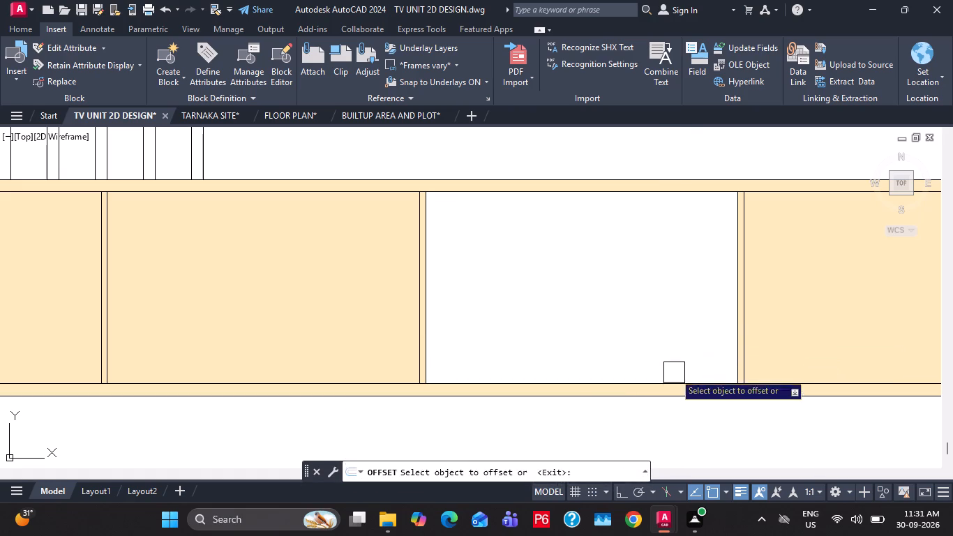
{"action": "left_click", "coordinate": [673, 375]}
{"action": "left_click", "coordinate": [670, 358]}
{"action": "key", "text": "Escape"}
{"action": "left_click", "coordinate": [643, 374]}
{"action": "key", "text": "Delete"}
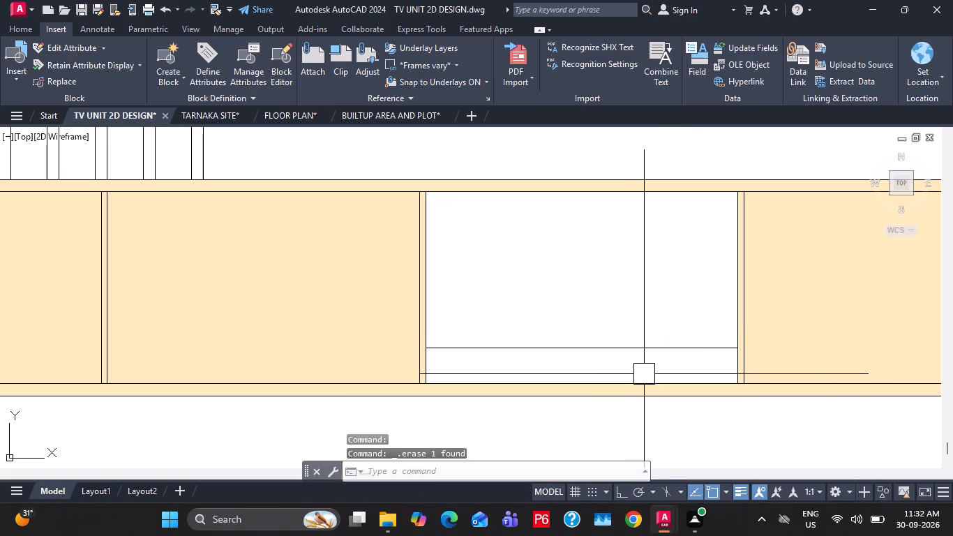
Hatch the 3" strip at the base of the third compartment and match it to the solid beige hatch.
{"action": "type", "text": "HA"}
{"action": "key", "text": "space"}
{"action": "left_click", "coordinate": [635, 375]}
{"action": "key", "text": "Escape"}
{"action": "key", "text": "Escape"}
{"action": "type", "text": "MA"}
{"action": "key", "text": "space"}
{"action": "left_click", "coordinate": [813, 313]}
{"action": "scroll", "coordinate": [662, 368], "scroll_direction": "up", "scroll_amount": 1}
{"action": "left_click", "coordinate": [663, 366]}
{"action": "key", "text": "Escape"}
{"action": "key", "text": "Escape"}
{"action": "scroll", "coordinate": [639, 285], "scroll_direction": "down", "scroll_amount": 3}
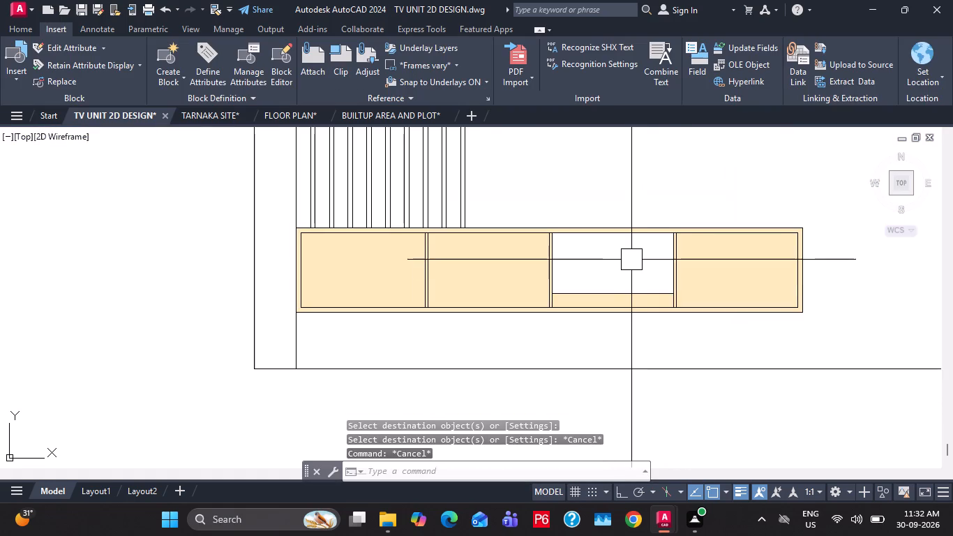
Draw a long, thin rectangle for the media device inside the open third compartment.
{"action": "scroll", "coordinate": [631, 260], "scroll_direction": "down", "scroll_amount": 1}
{"action": "middle_click_drag", "start_coordinate": [599, 254], "coordinate": [592, 302]}
{"action": "scroll", "coordinate": [588, 302], "scroll_direction": "down", "scroll_amount": 1}
{"action": "scroll", "coordinate": [603, 322], "scroll_direction": "up", "scroll_amount": 3}
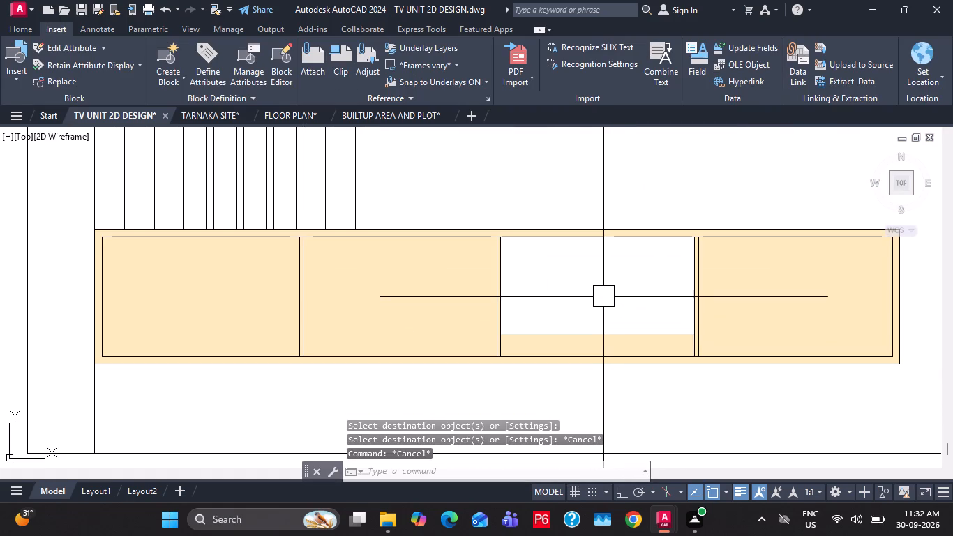
{"action": "key", "text": "r"}
{"action": "key", "text": "e"}
{"action": "key", "text": "c"}
{"action": "key", "text": "space"}
{"action": "left_click", "coordinate": [531, 306]}
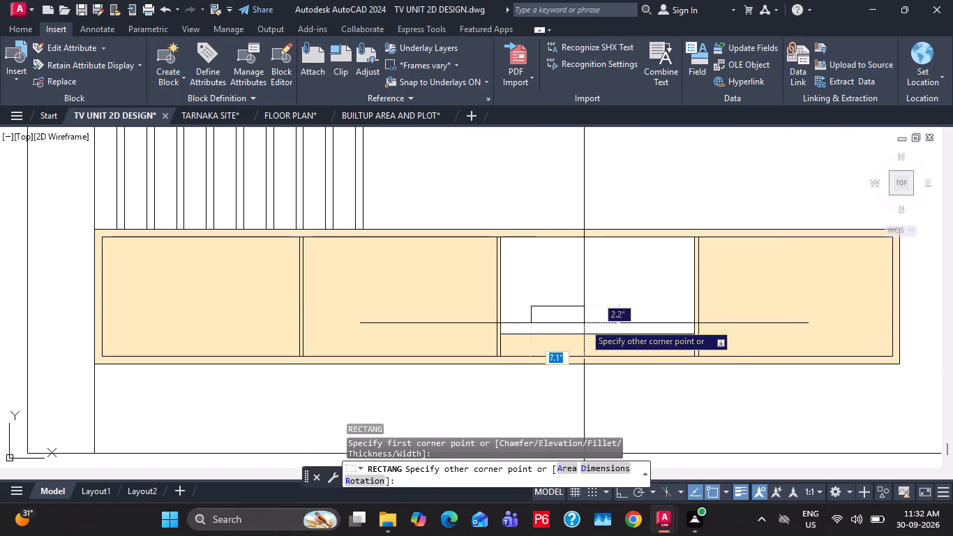
{"action": "left_click", "coordinate": [656, 319]}
Move the device rectangle straight down so it rests on the top edge of the beige strip.
{"action": "scroll", "coordinate": [610, 322], "scroll_direction": "down", "scroll_amount": 4}
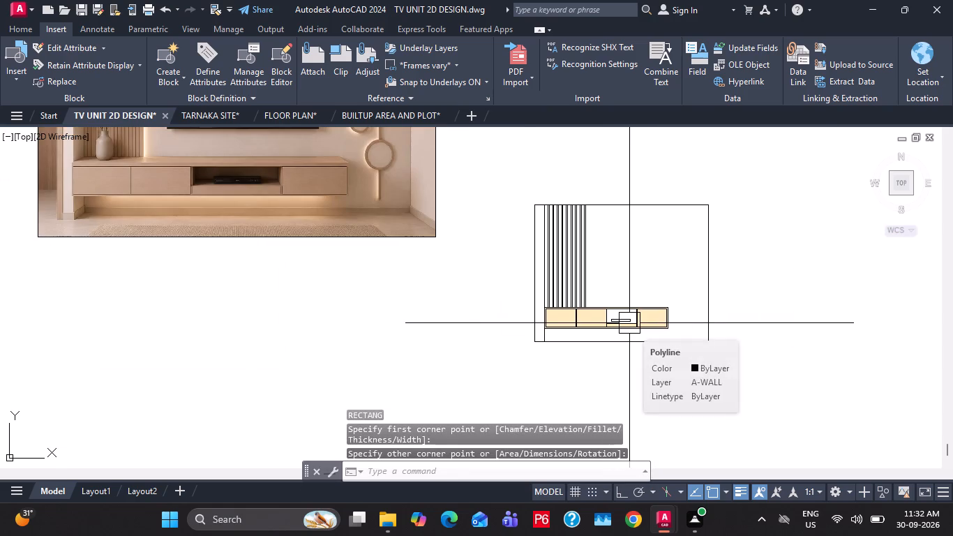
{"action": "scroll", "coordinate": [618, 321], "scroll_direction": "up", "scroll_amount": 3}
{"action": "left_click", "coordinate": [632, 330]}
{"action": "scroll", "coordinate": [664, 331], "scroll_direction": "up", "scroll_amount": 2}
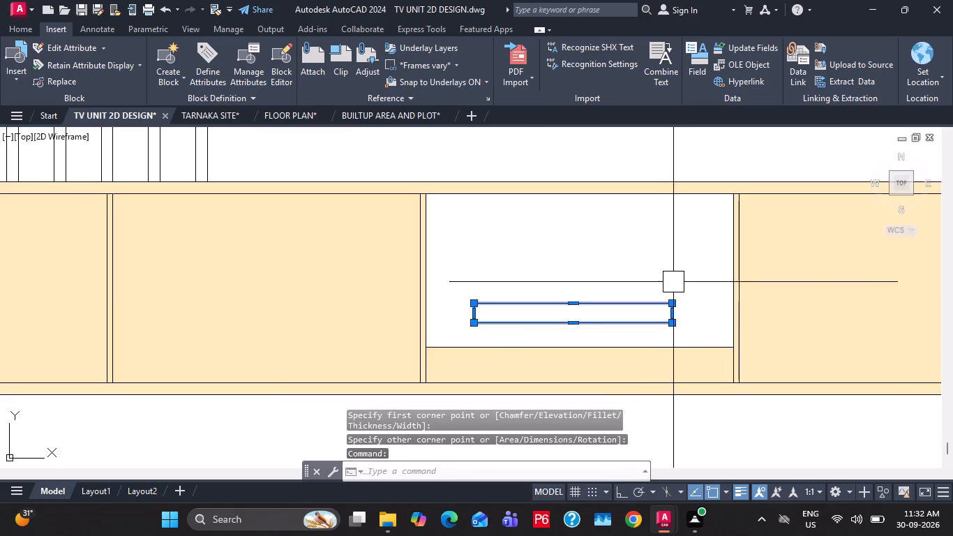
{"action": "scroll", "coordinate": [673, 281], "scroll_direction": "up", "scroll_amount": 1}
{"action": "key", "text": "m"}
{"action": "key", "text": "space"}
{"action": "left_click", "coordinate": [675, 352]}
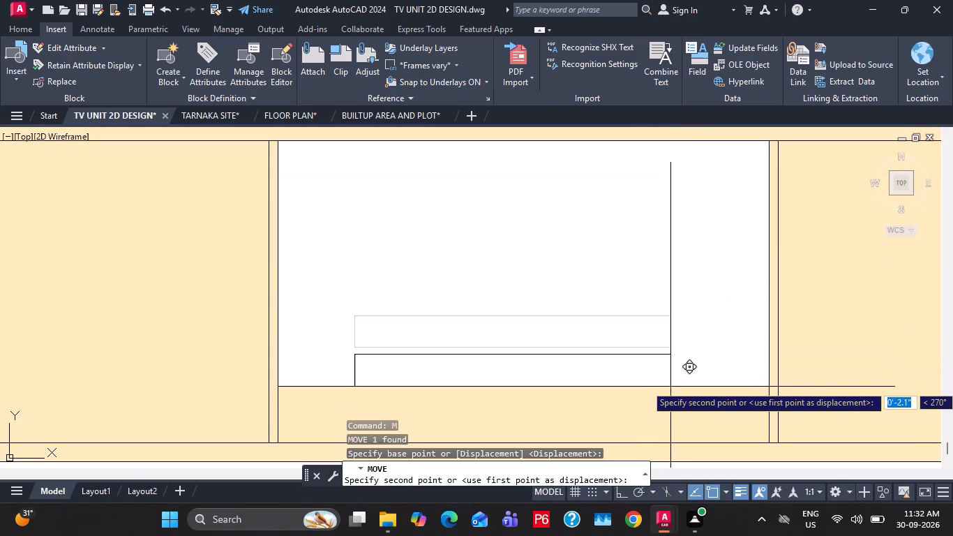
{"action": "left_click", "coordinate": [674, 387]}
{"action": "key", "text": "Escape"}
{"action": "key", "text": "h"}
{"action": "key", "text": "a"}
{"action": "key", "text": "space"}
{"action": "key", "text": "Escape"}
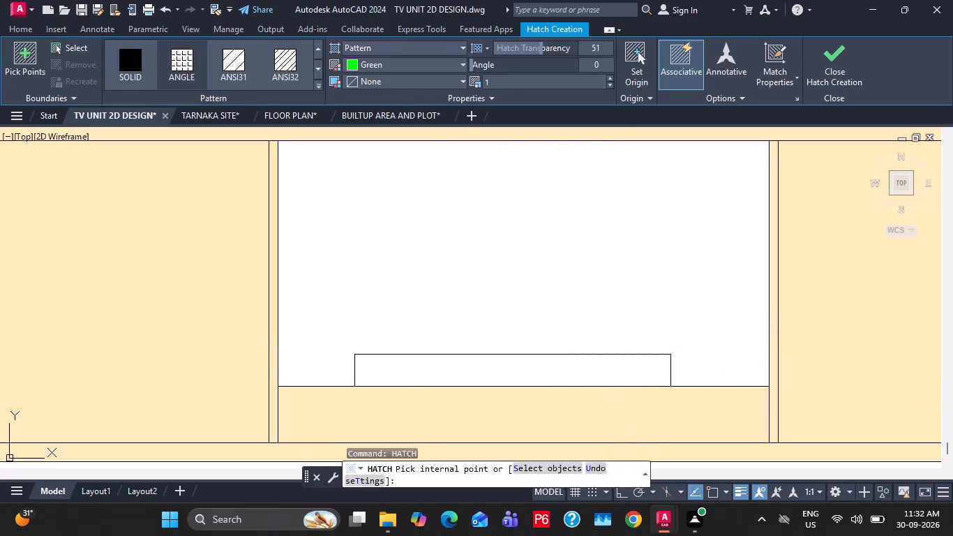
Draw two small circles of about 0.1" radius side by side near the device rectangle's left end.
{"action": "scroll", "coordinate": [422, 373], "scroll_direction": "up", "scroll_amount": 1}
{"action": "middle_click_drag", "start_coordinate": [422, 379], "coordinate": [439, 359]}
{"action": "key", "text": "c"}
{"action": "key", "text": "space"}
{"action": "scroll", "coordinate": [392, 360], "scroll_direction": "up", "scroll_amount": 1}
{"action": "left_click", "coordinate": [377, 344]}
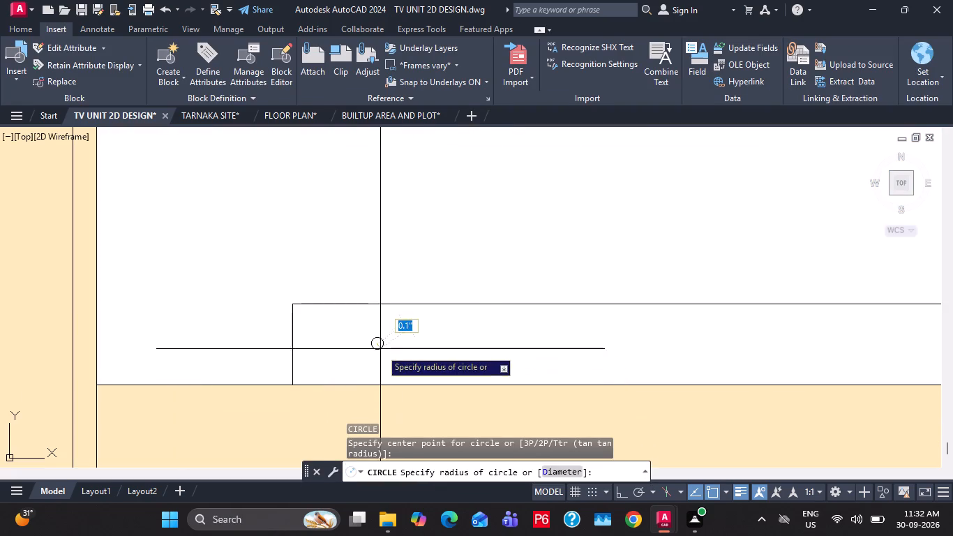
{"action": "left_click", "coordinate": [380, 349]}
{"action": "scroll", "coordinate": [446, 350], "scroll_direction": "down", "scroll_amount": 1}
{"action": "key", "text": "c"}
{"action": "key", "text": "space"}
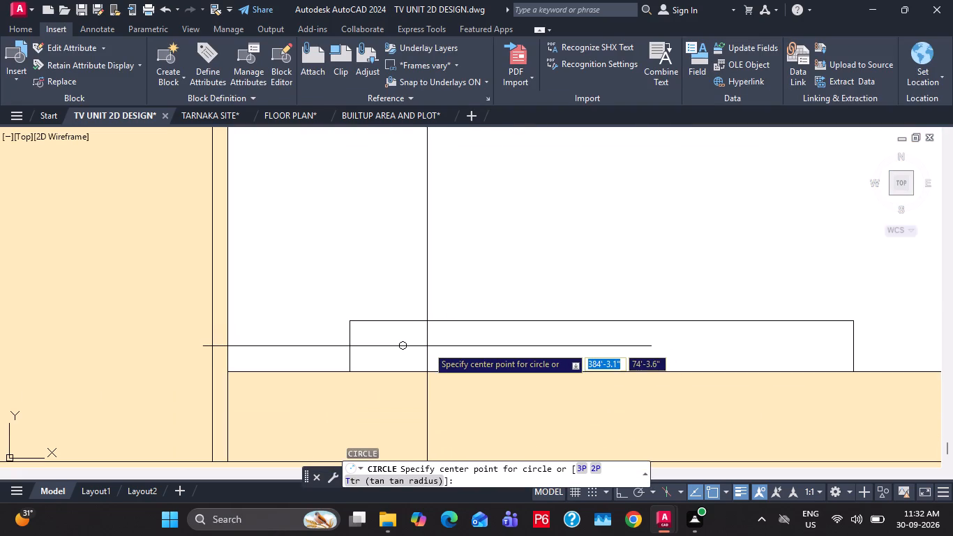
{"action": "left_click", "coordinate": [428, 346]}
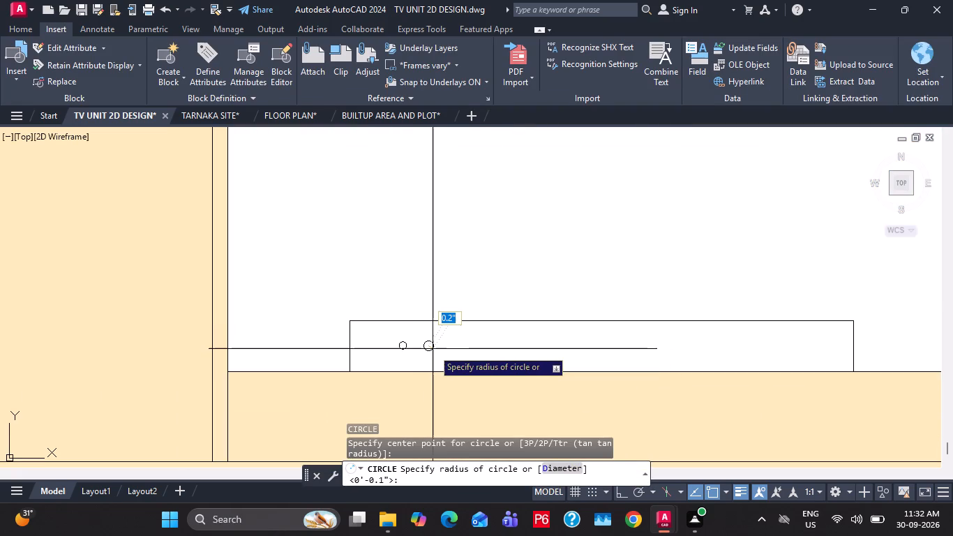
{"action": "left_click", "coordinate": [432, 348]}
Draw two small circles of about 0.2" radius near the device rectangle's right end.
{"action": "key", "text": "c"}
{"action": "key", "text": "space"}
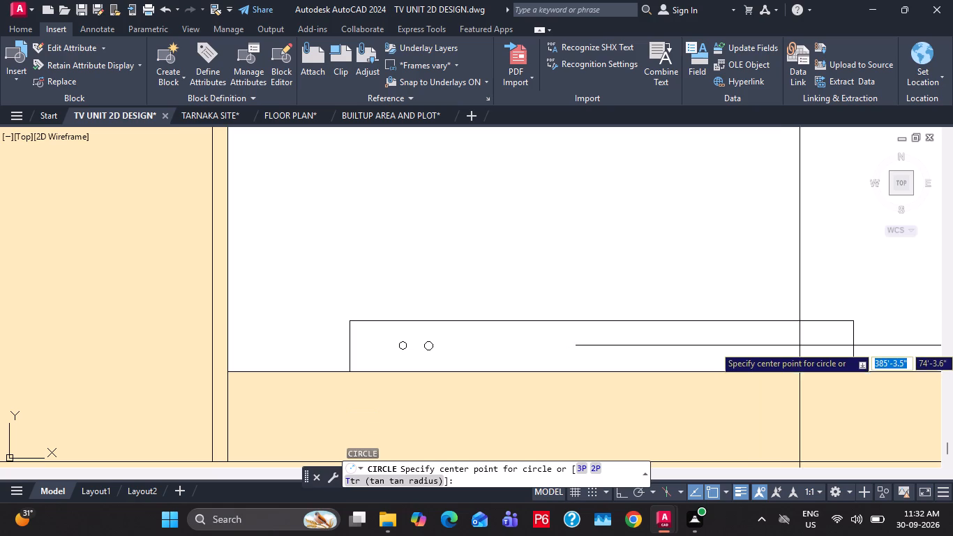
{"action": "left_click", "coordinate": [785, 348]}
{"action": "left_click", "coordinate": [787, 352]}
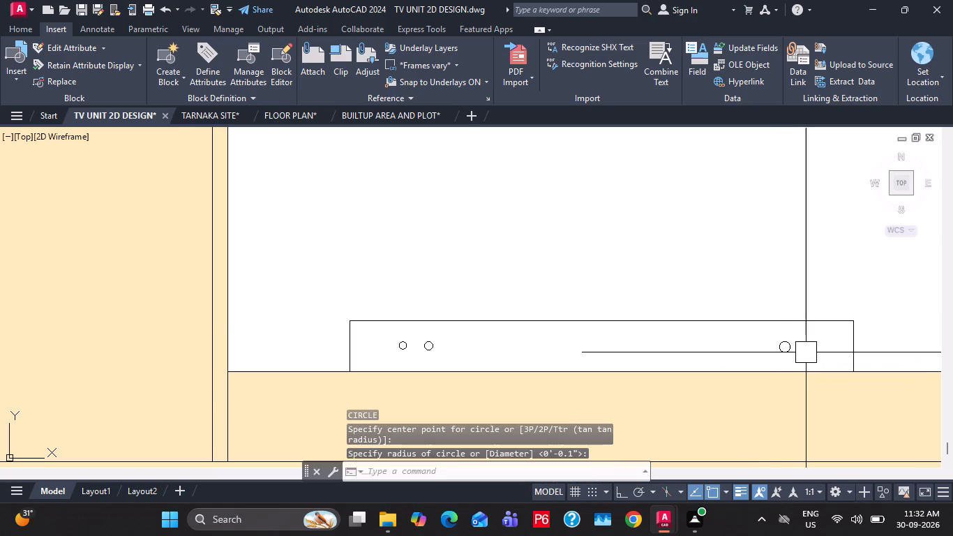
{"action": "type", "text": "C"}
{"action": "key", "text": "space"}
{"action": "left_click", "coordinate": [833, 347]}
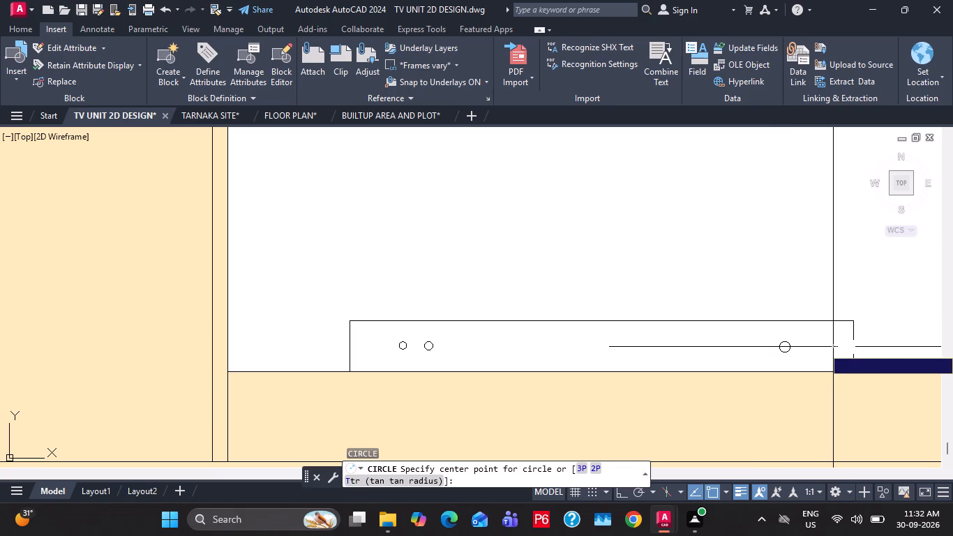
{"action": "left_click", "coordinate": [835, 352]}
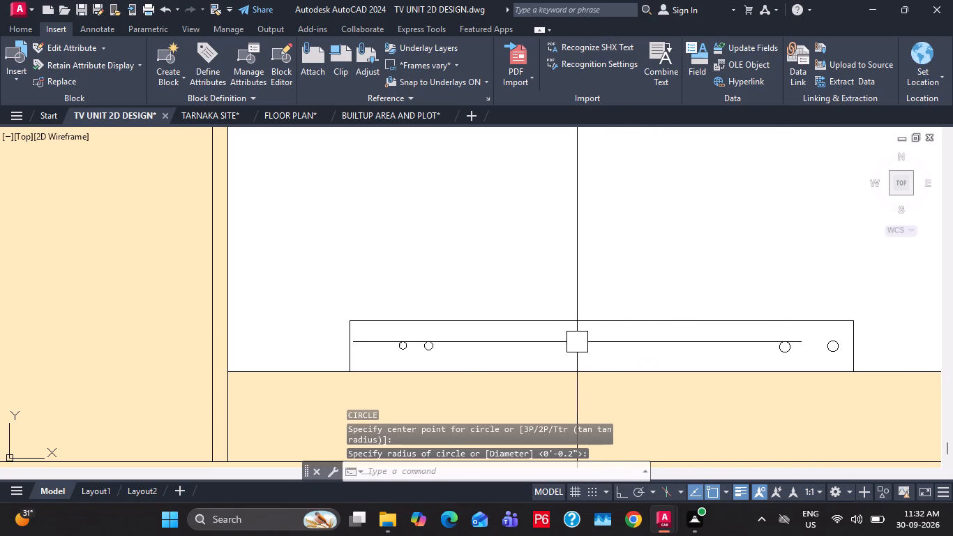
Draw a larger circle near the middle of the device rectangle.
{"action": "key", "text": "c"}
{"action": "key", "text": "space"}
{"action": "left_click", "coordinate": [590, 345]}
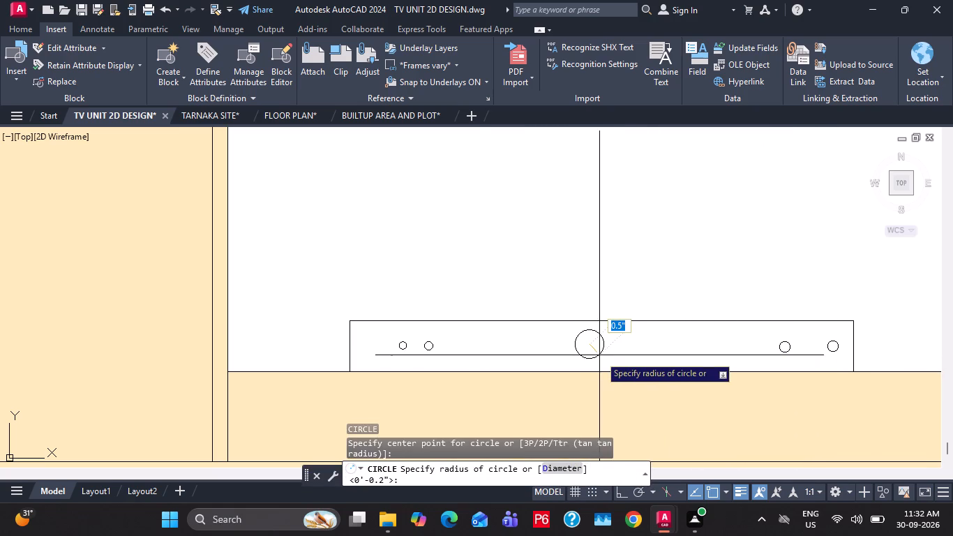
{"action": "left_click", "coordinate": [596, 355]}
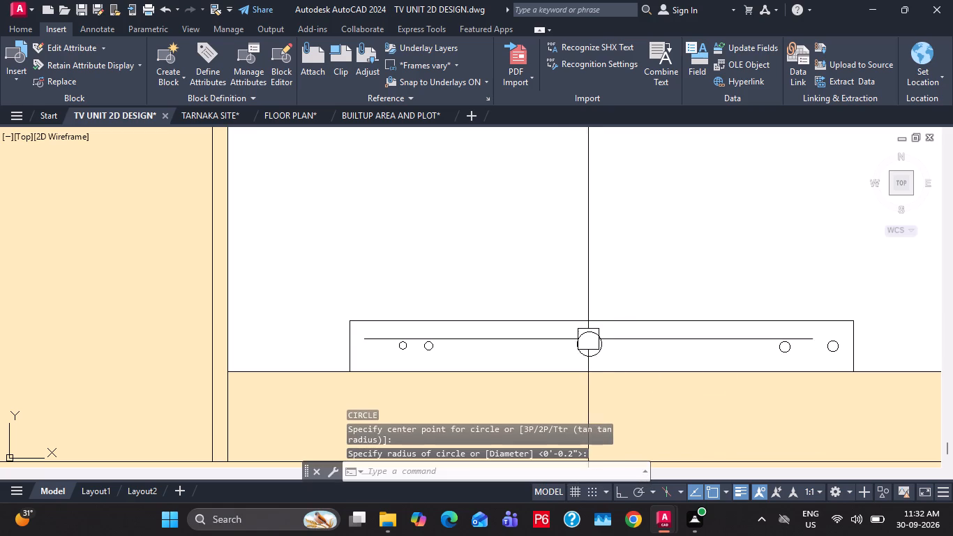
Hatch the inside of the device rectangle around its circles.
{"action": "scroll", "coordinate": [543, 331], "scroll_direction": "down", "scroll_amount": 2}
{"action": "type", "text": "HA"}
{"action": "key", "text": "space"}
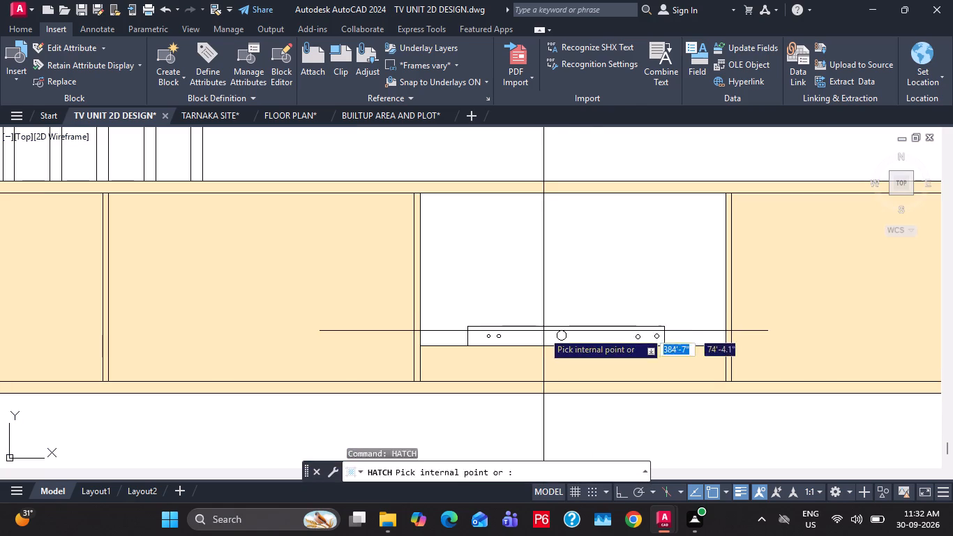
{"action": "left_click", "coordinate": [530, 342]}
{"action": "scroll", "coordinate": [511, 340], "scroll_direction": "up", "scroll_amount": 2}
{"action": "key", "text": "Escape"}
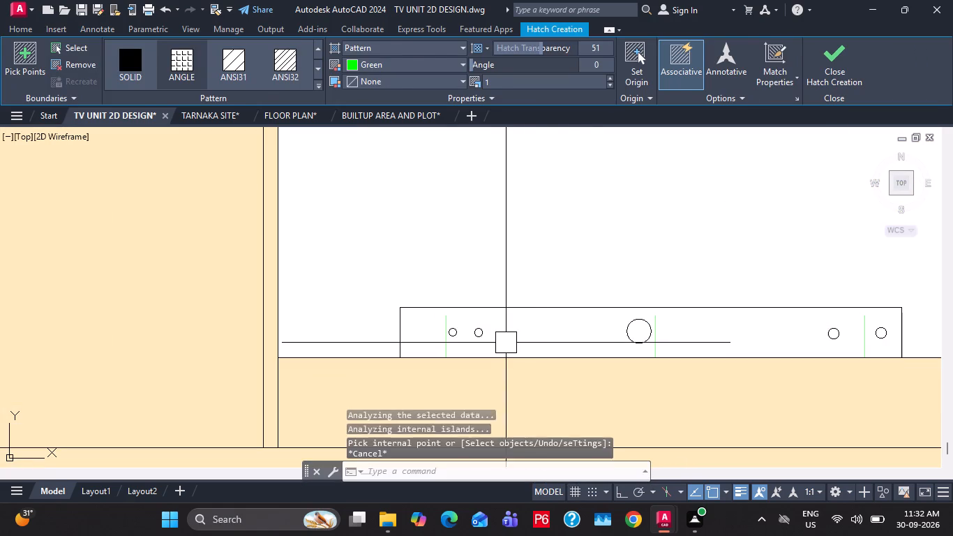
{"action": "key", "text": "Escape"}
Change the device hatch to the Solid pattern in index colour White and lower its transparency so it fills opaque black.
{"action": "scroll", "coordinate": [444, 345], "scroll_direction": "up", "scroll_amount": 2}
{"action": "left_click", "coordinate": [451, 355]}
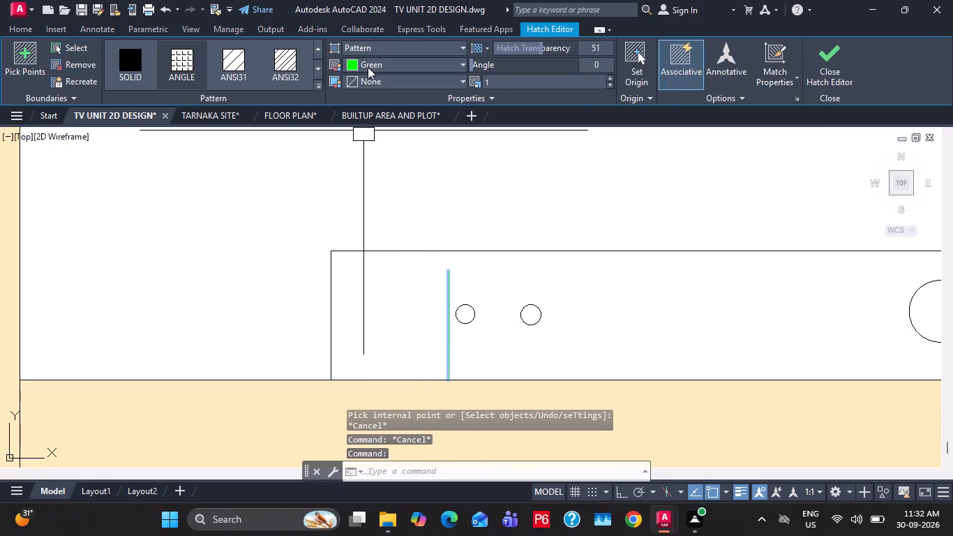
{"action": "left_click", "coordinate": [368, 67]}
{"action": "left_click", "coordinate": [105, 55]}
{"action": "left_click", "coordinate": [117, 60]}
{"action": "left_click", "coordinate": [382, 65]}
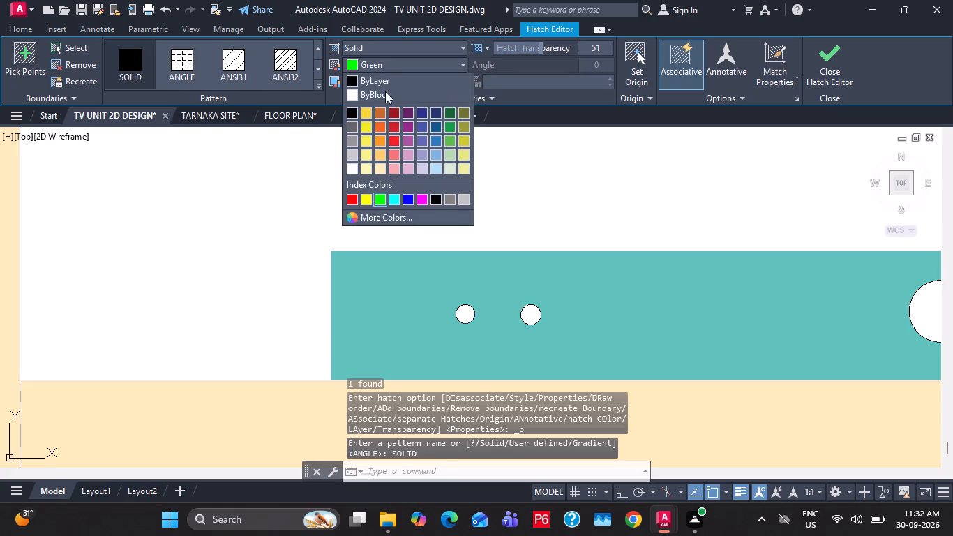
{"action": "left_click", "coordinate": [436, 200]}
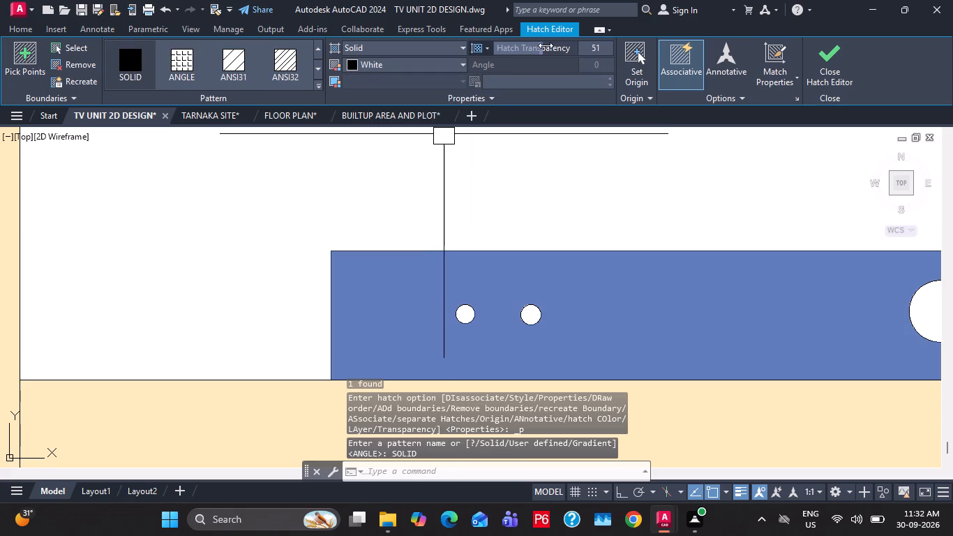
{"action": "left_click_drag", "start_coordinate": [546, 46], "coordinate": [485, 68]}
{"action": "key", "text": "Escape"}
{"action": "key", "text": "Escape"}
{"action": "key", "text": "Escape"}
{"action": "key", "text": "Escape"}
Place a vertical construction line between the floating cabinet's right end and the outer frame's right edge.
{"action": "scroll", "coordinate": [428, 234], "scroll_direction": "down", "scroll_amount": 3}
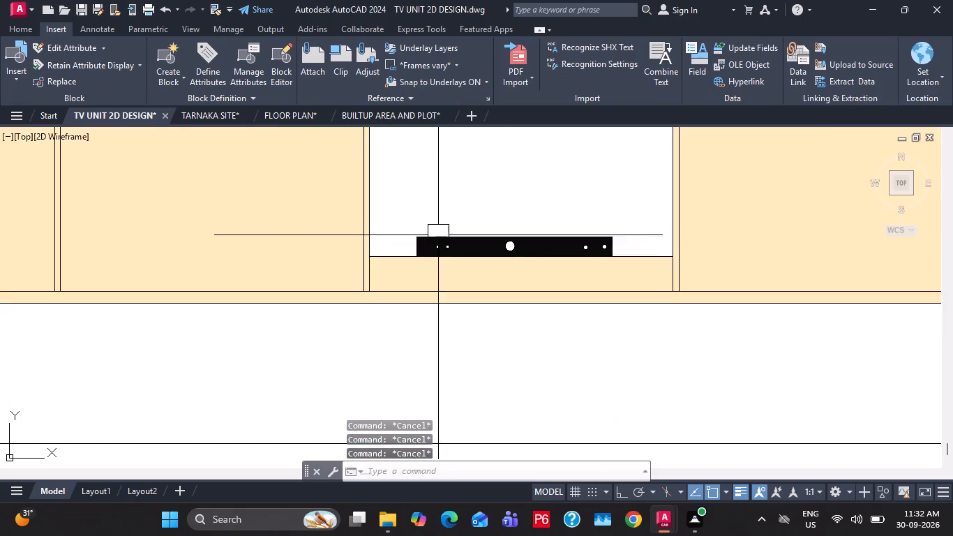
{"action": "scroll", "coordinate": [440, 234], "scroll_direction": "down", "scroll_amount": 3}
{"action": "middle_click_drag", "start_coordinate": [495, 174], "coordinate": [495, 290]}
{"action": "scroll", "coordinate": [481, 245], "scroll_direction": "down", "scroll_amount": 2}
{"action": "middle_click_drag", "start_coordinate": [479, 231], "coordinate": [488, 325]}
{"action": "scroll", "coordinate": [495, 294], "scroll_direction": "down", "scroll_amount": 1}
{"action": "middle_click_drag", "start_coordinate": [497, 281], "coordinate": [490, 328]}
{"action": "key", "text": "Escape"}
{"action": "key", "text": "Escape"}
{"action": "scroll", "coordinate": [262, 204], "scroll_direction": "up", "scroll_amount": 4}
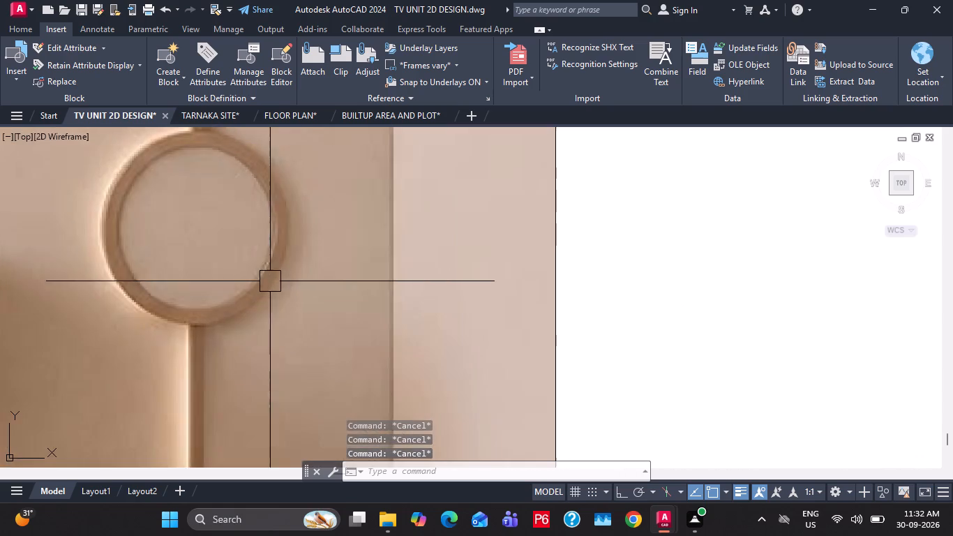
{"action": "key", "text": "Escape"}
{"action": "scroll", "coordinate": [361, 230], "scroll_direction": "down", "scroll_amount": 5}
{"action": "key", "text": "Escape"}
{"action": "scroll", "coordinate": [511, 334], "scroll_direction": "up", "scroll_amount": 2}
{"action": "scroll", "coordinate": [577, 337], "scroll_direction": "up", "scroll_amount": 1}
{"action": "key", "text": "x"}
{"action": "key", "text": "l"}
{"action": "key", "text": "space"}
{"action": "type", "text": "V"}
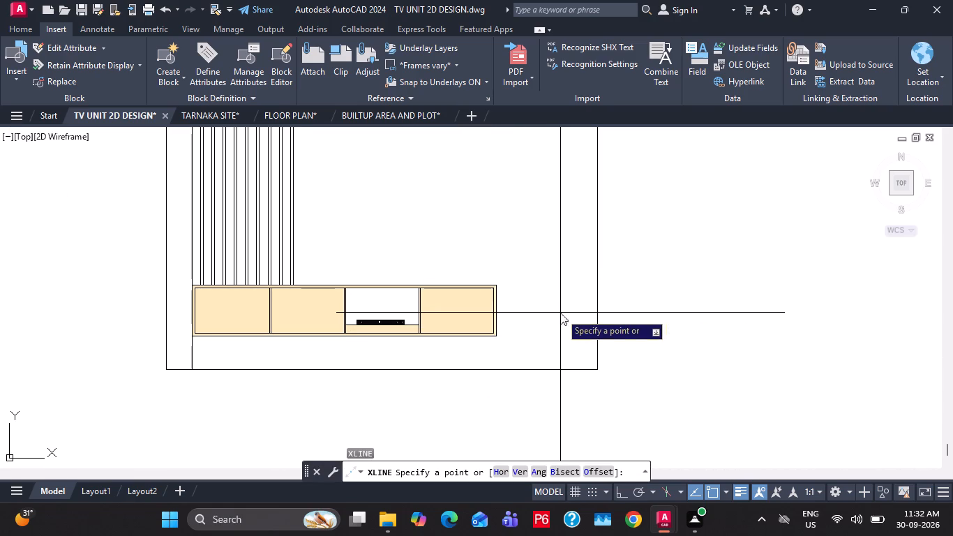
{"action": "key", "text": "space"}
{"action": "scroll", "coordinate": [552, 306], "scroll_direction": "down", "scroll_amount": 2}
{"action": "scroll", "coordinate": [546, 318], "scroll_direction": "up", "scroll_amount": 1}
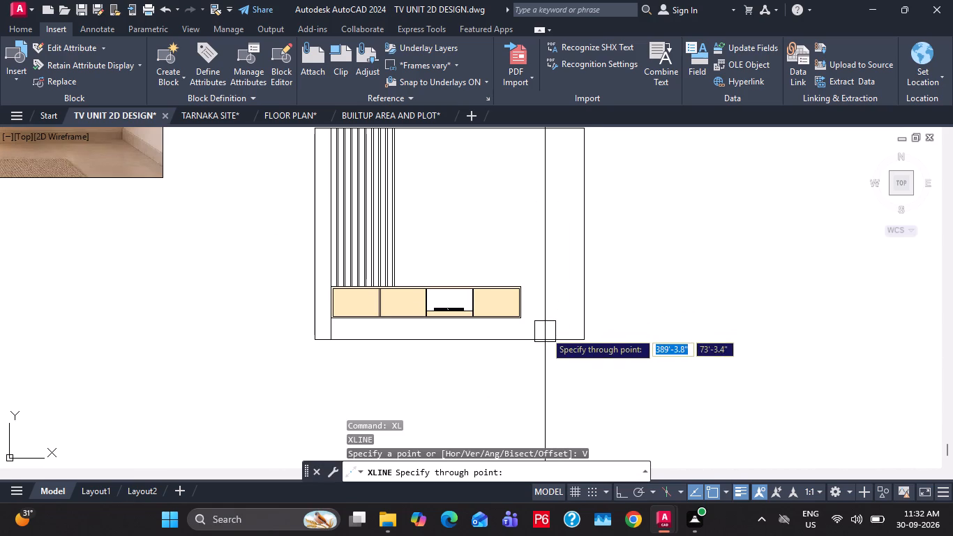
{"action": "left_click", "coordinate": [545, 332]}
{"action": "key", "text": "Escape"}
{"action": "key", "text": "Escape"}
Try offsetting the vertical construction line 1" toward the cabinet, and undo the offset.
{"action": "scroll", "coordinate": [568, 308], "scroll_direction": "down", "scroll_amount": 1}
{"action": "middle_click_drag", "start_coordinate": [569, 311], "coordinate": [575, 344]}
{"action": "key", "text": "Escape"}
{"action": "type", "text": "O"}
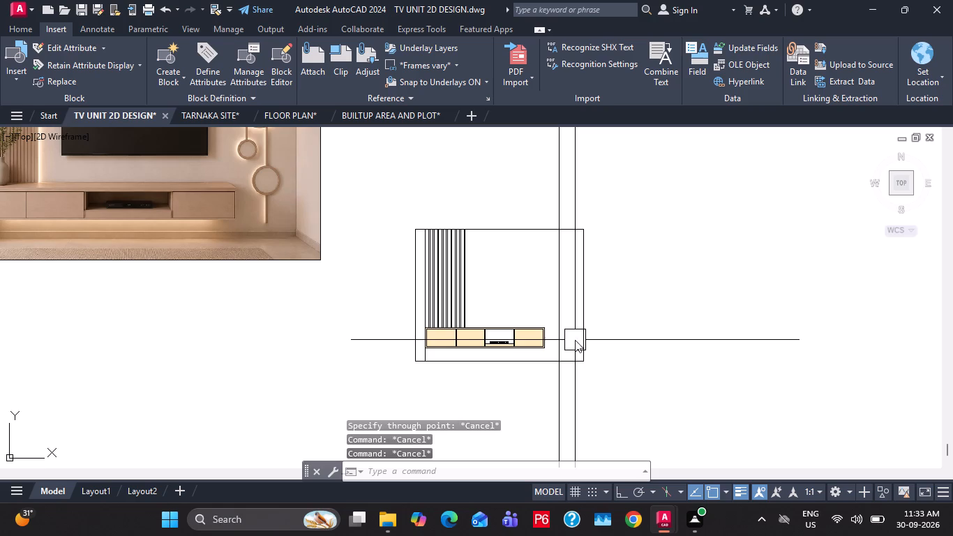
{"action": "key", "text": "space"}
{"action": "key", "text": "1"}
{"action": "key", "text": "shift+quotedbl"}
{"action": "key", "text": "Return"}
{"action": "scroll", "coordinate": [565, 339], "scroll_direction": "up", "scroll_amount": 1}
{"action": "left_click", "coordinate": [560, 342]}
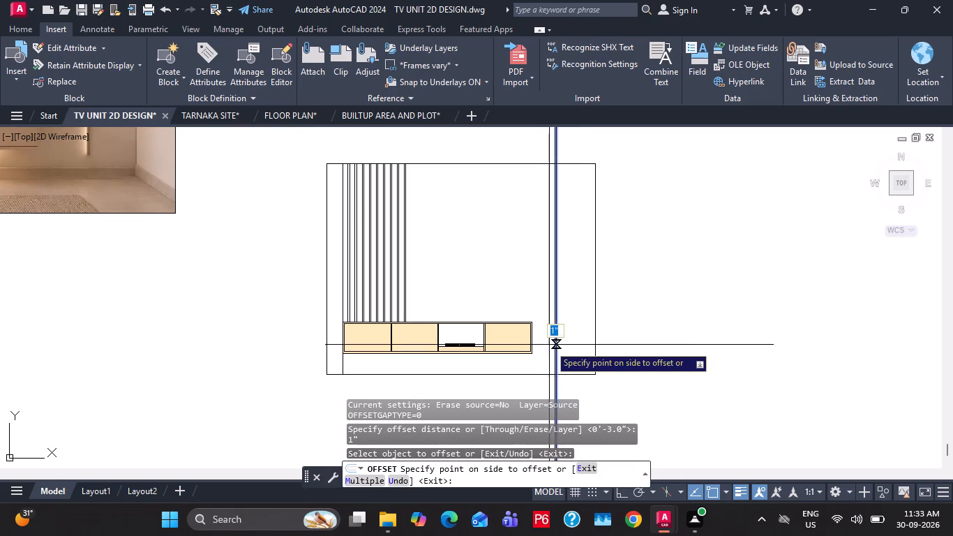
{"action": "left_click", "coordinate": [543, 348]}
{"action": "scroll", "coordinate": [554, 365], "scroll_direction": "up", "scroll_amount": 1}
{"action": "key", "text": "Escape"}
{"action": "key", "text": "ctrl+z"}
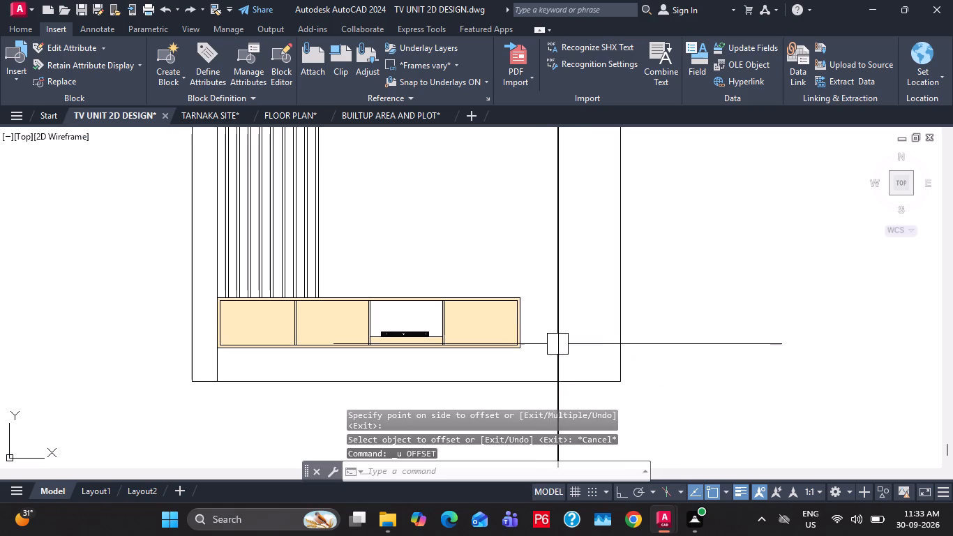
Offset the vertical construction line 1.5" toward the cabinet.
{"action": "key", "text": "o"}
{"action": "key", "text": "space"}
{"action": "type", "text": "1/"}
{"action": "key", "text": "BackSpace"}
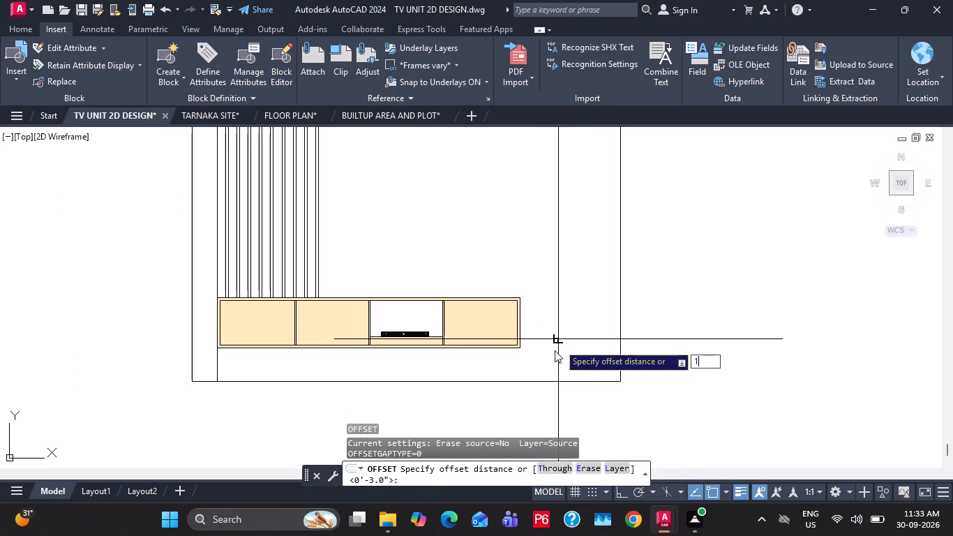
{"action": "type", "text": ".5\""}
{"action": "key", "text": "Return"}
{"action": "left_click_drag", "start_coordinate": [558, 343], "coordinate": [550, 345]}
{"action": "left_click", "coordinate": [542, 346]}
{"action": "key", "text": "Escape"}
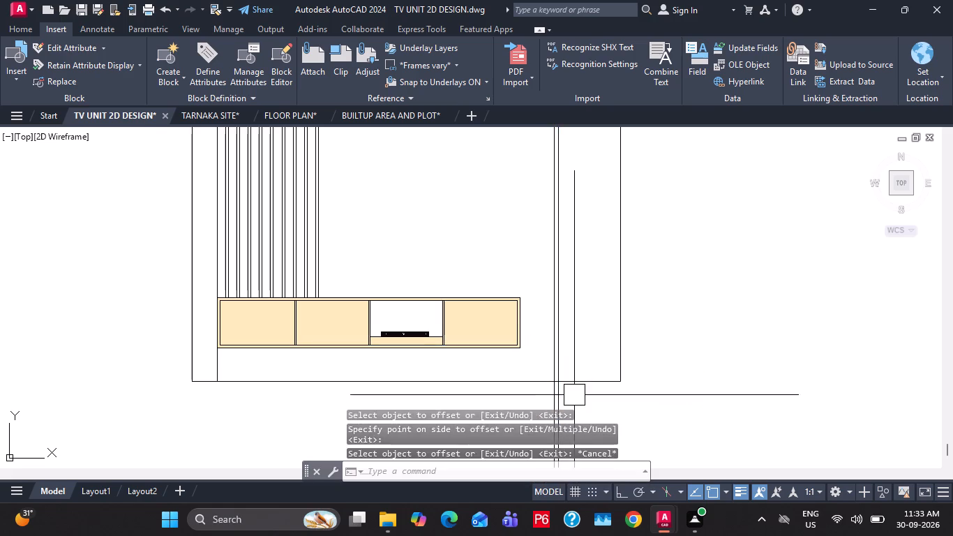
{"action": "key", "text": "Escape"}
{"action": "scroll", "coordinate": [572, 385], "scroll_direction": "up", "scroll_amount": 1}
{"action": "left_click", "coordinate": [576, 380]}
{"action": "key", "text": "Escape"}
{"action": "key", "text": "Escape"}
Offset the frame's bottom line 9" upward as a horizontal guide.
{"action": "scroll", "coordinate": [583, 332], "scroll_direction": "down", "scroll_amount": 1}
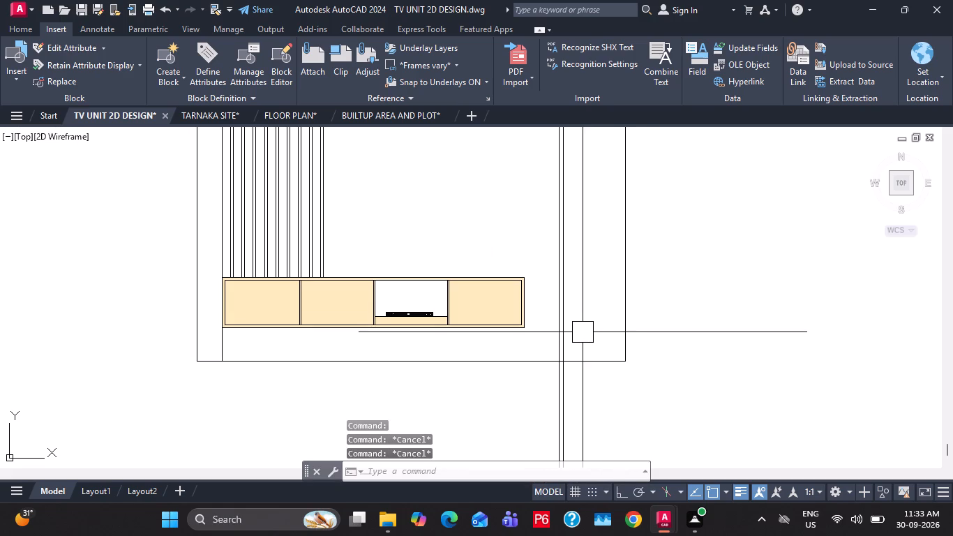
{"action": "key", "text": "o"}
{"action": "key", "text": "space"}
{"action": "scroll", "coordinate": [583, 332], "scroll_direction": "down", "scroll_amount": 2}
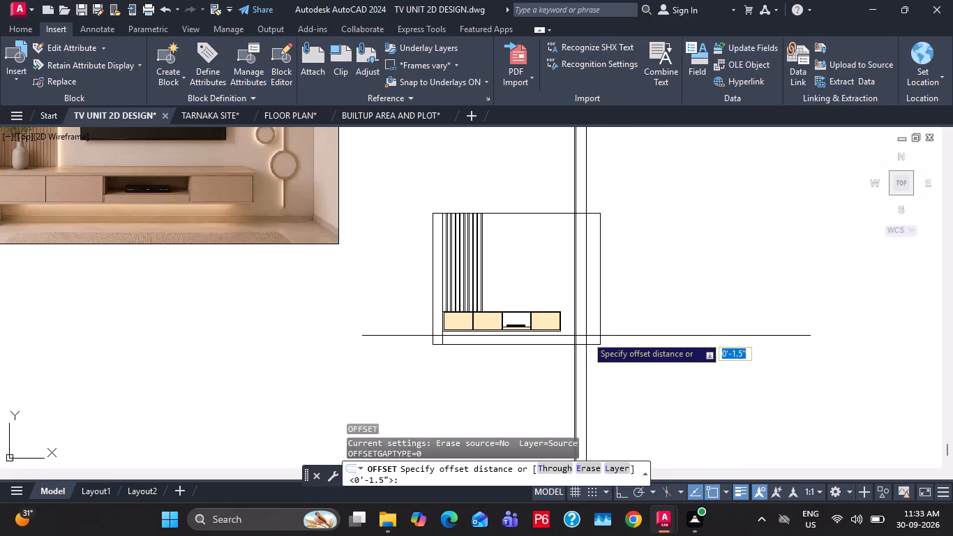
{"action": "key", "text": "9"}
{"action": "key", "text": "shift+quotedbl"}
{"action": "key", "text": "Return"}
{"action": "scroll", "coordinate": [582, 345], "scroll_direction": "up", "scroll_amount": 1}
{"action": "left_click", "coordinate": [587, 344]}
{"action": "left_click", "coordinate": [591, 331]}
Offset the new horizontal guide line 1' upward.
{"action": "scroll", "coordinate": [588, 326], "scroll_direction": "up", "scroll_amount": 3}
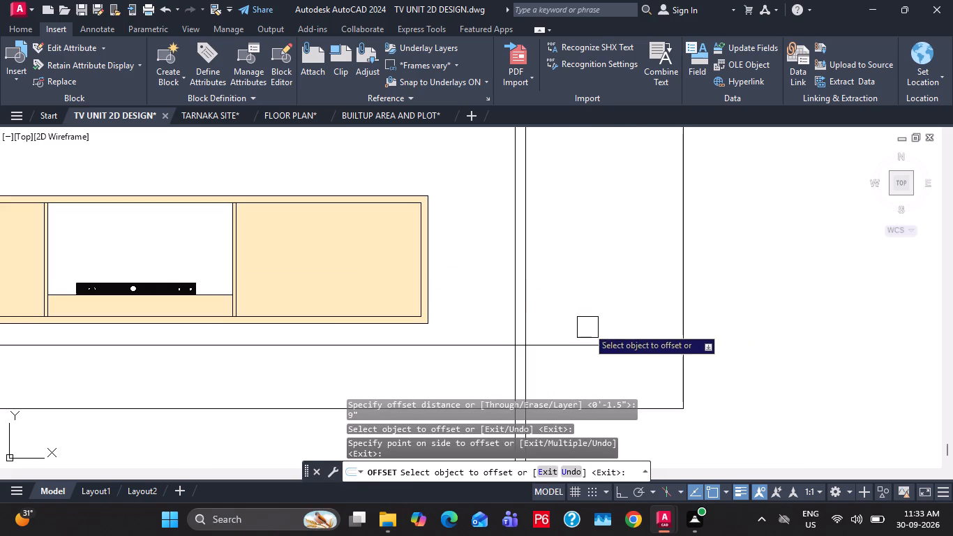
{"action": "left_click_drag", "start_coordinate": [584, 343], "coordinate": [584, 331]}
{"action": "scroll", "coordinate": [581, 307], "scroll_direction": "down", "scroll_amount": 5}
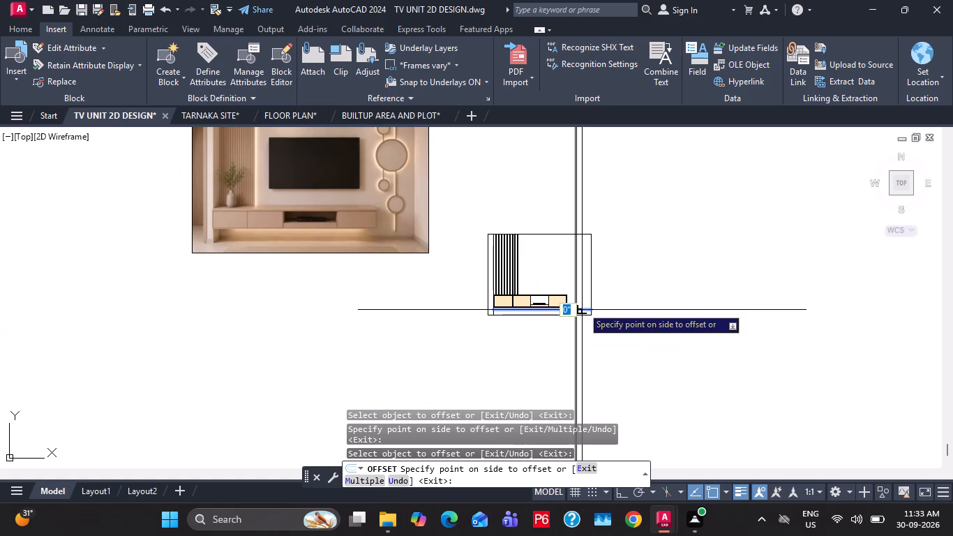
{"action": "scroll", "coordinate": [583, 306], "scroll_direction": "up", "scroll_amount": 4}
{"action": "key", "text": "1"}
{"action": "key", "text": "apostrophe"}
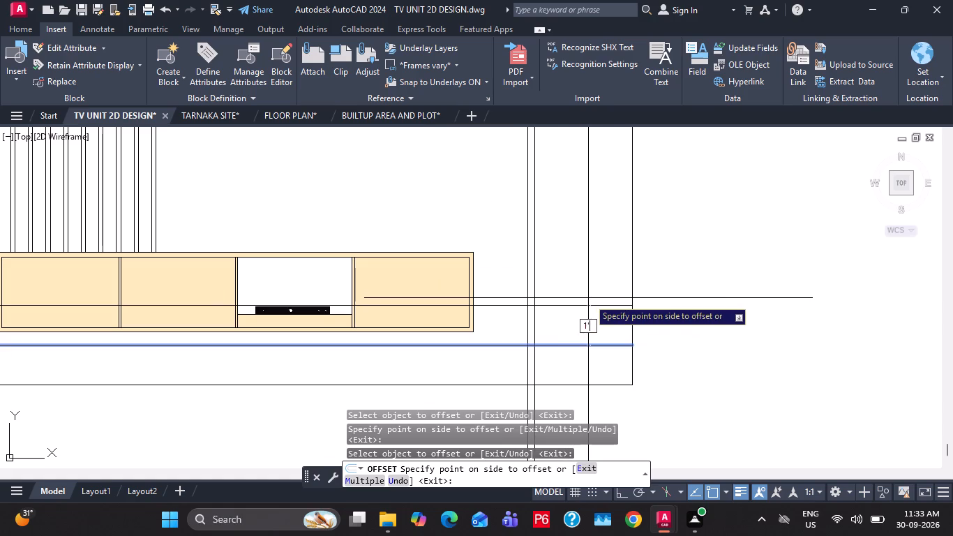
{"action": "key", "text": "Return"}
{"action": "scroll", "coordinate": [540, 307], "scroll_direction": "up", "scroll_amount": 1}
{"action": "middle_click", "coordinate": [600, 276]}
{"action": "key", "text": "Escape"}
{"action": "key", "text": "Escape"}
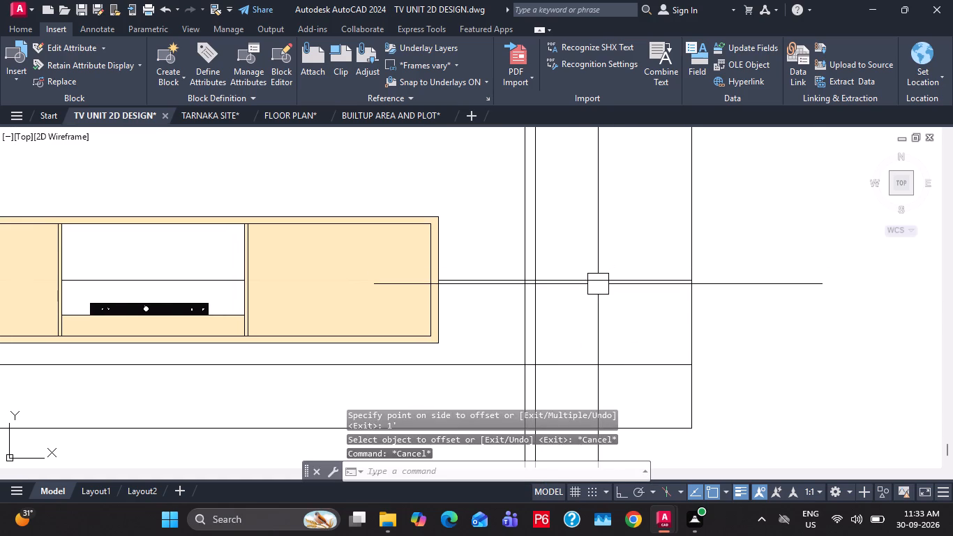
Draw two 1' vertical lines over the construction lines, each spanning between the two horizontal guides.
{"action": "key", "text": "l"}
{"action": "key", "text": "space"}
{"action": "left_click", "coordinate": [537, 282]}
{"action": "left_click", "coordinate": [534, 365]}
{"action": "key", "text": "Escape"}
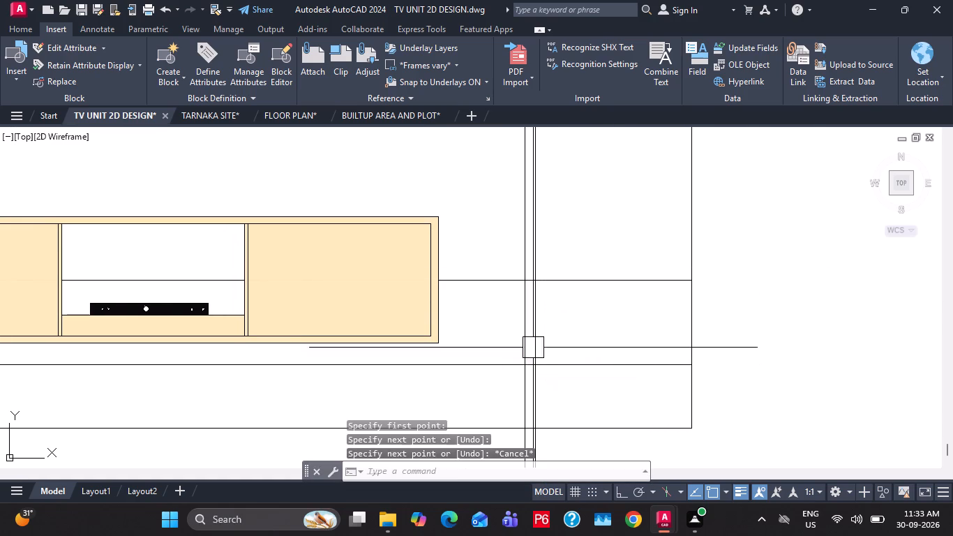
{"action": "type", "text": "L"}
{"action": "key", "text": "space"}
{"action": "left_click", "coordinate": [525, 284]}
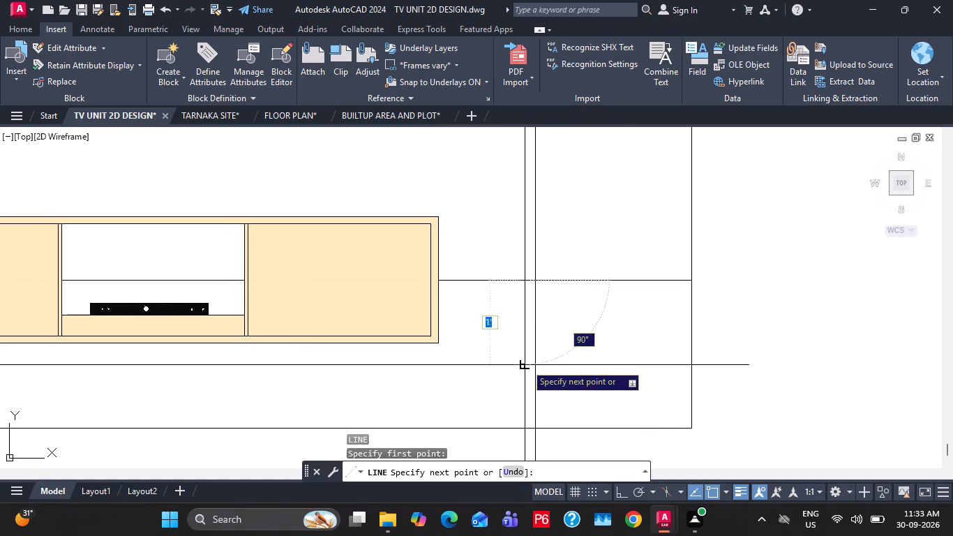
{"action": "left_click", "coordinate": [525, 364]}
{"action": "key", "text": "Escape"}
Delete the two horizontal guide lines.
{"action": "left_click", "coordinate": [595, 380]}
{"action": "left_click", "coordinate": [587, 265]}
{"action": "key", "text": "Delete"}
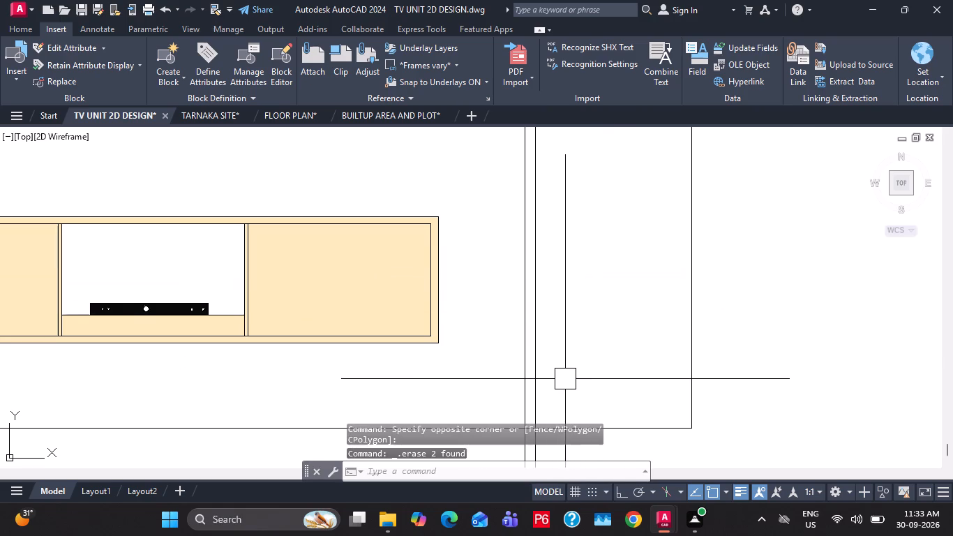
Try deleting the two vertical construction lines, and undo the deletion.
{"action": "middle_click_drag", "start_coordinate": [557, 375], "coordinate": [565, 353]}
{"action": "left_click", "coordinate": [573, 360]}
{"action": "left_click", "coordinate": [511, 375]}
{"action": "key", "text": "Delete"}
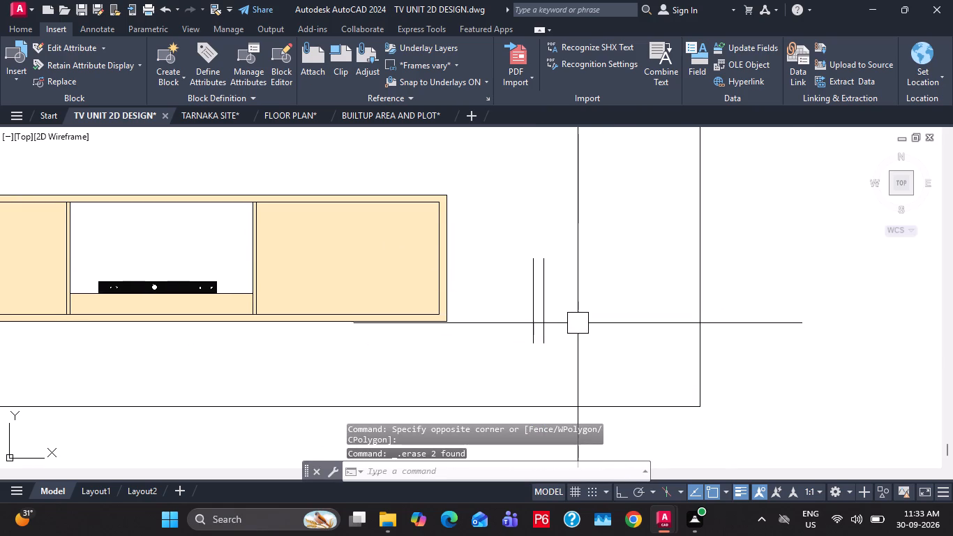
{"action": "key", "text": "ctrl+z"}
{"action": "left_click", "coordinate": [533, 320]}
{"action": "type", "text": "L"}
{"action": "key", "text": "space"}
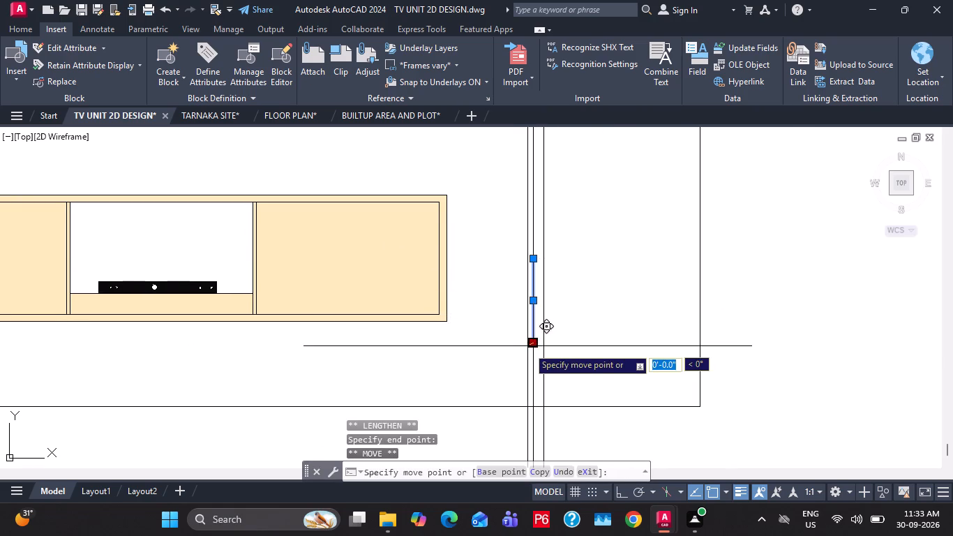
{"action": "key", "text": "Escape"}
Join the two 1' vertical lines with a 1.5" horizontal line at their lower ends and another at their upper ends.
{"action": "key", "text": "l"}
{"action": "key", "text": "space"}
{"action": "left_click", "coordinate": [531, 346]}
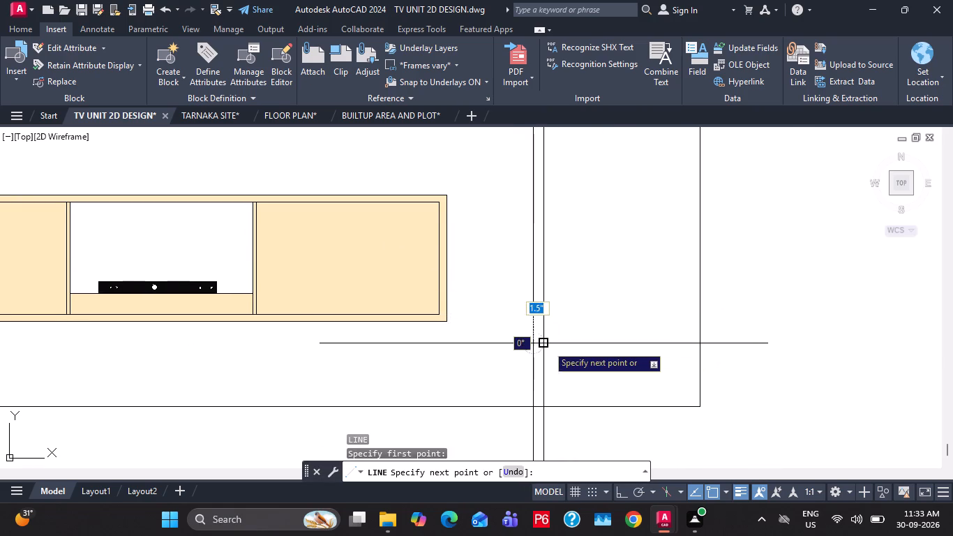
{"action": "left_click", "coordinate": [548, 345]}
{"action": "key", "text": "Escape"}
{"action": "key", "text": "l"}
{"action": "key", "text": "space"}
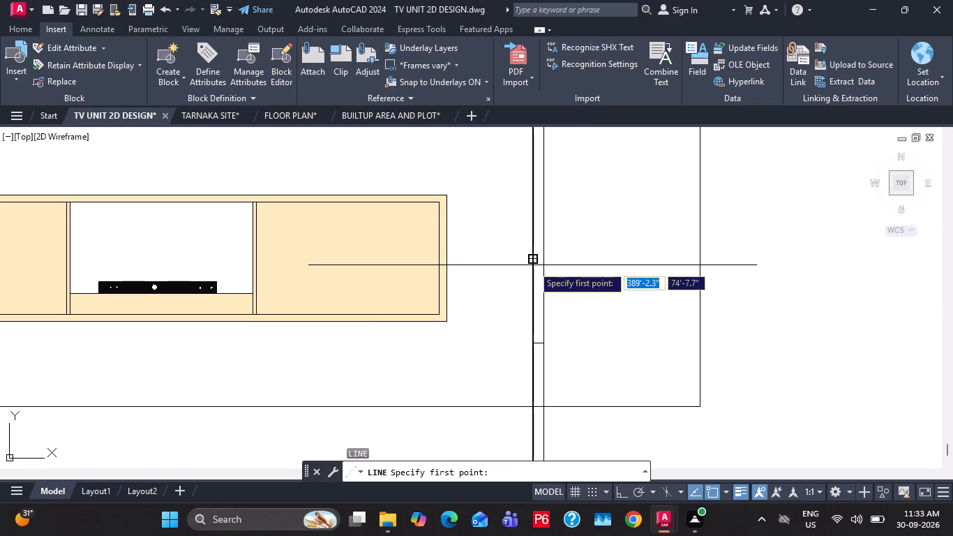
{"action": "left_click", "coordinate": [532, 265]}
{"action": "left_click", "coordinate": [550, 259]}
{"action": "key", "text": "Escape"}
{"action": "key", "text": "Escape"}
Draw a circle of 1' radius centred on the midpoint of the upper short horizontal line of the vertical strip.
{"action": "scroll", "coordinate": [566, 267], "scroll_direction": "down", "scroll_amount": 3}
{"action": "middle_click_drag", "start_coordinate": [583, 258], "coordinate": [584, 266]}
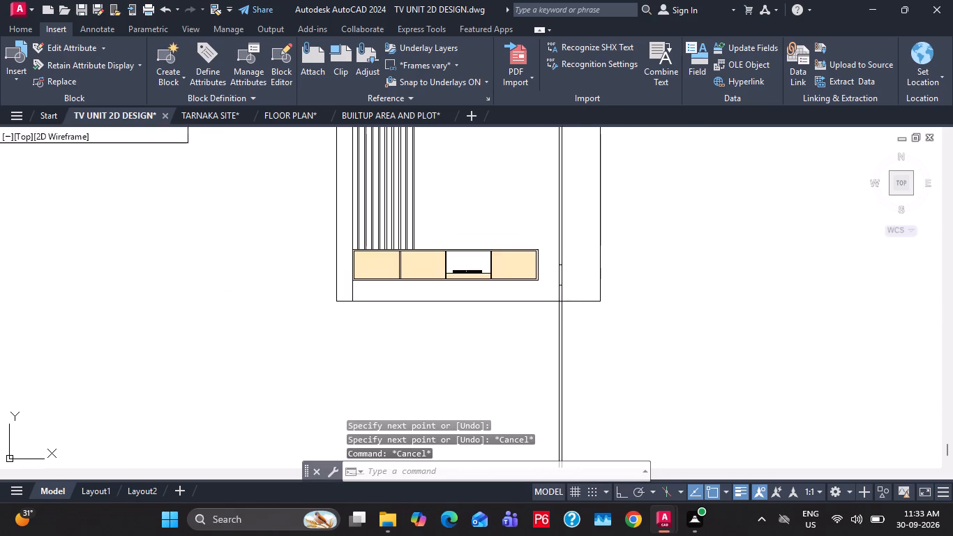
{"action": "middle_click_drag", "start_coordinate": [584, 266], "coordinate": [608, 360]}
{"action": "scroll", "coordinate": [608, 345], "scroll_direction": "down", "scroll_amount": 1}
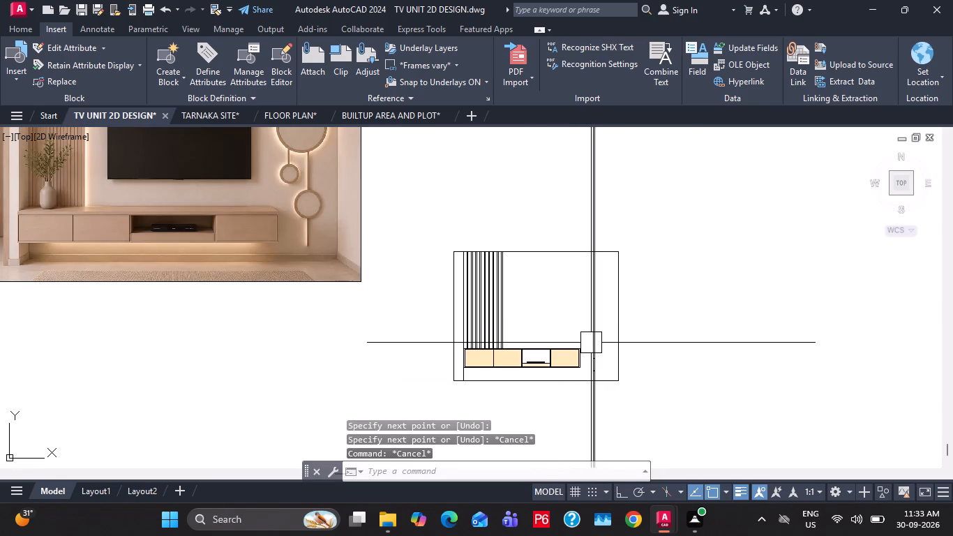
{"action": "scroll", "coordinate": [589, 342], "scroll_direction": "up", "scroll_amount": 3}
{"action": "middle_click_drag", "start_coordinate": [654, 346], "coordinate": [617, 271]}
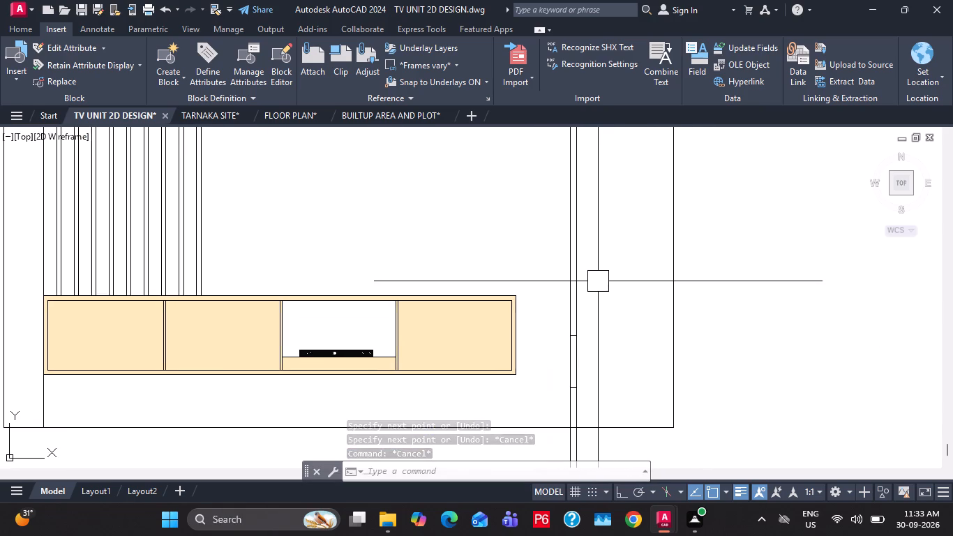
{"action": "type", "text": "C"}
{"action": "key", "text": "space"}
{"action": "scroll", "coordinate": [557, 341], "scroll_direction": "up", "scroll_amount": 3}
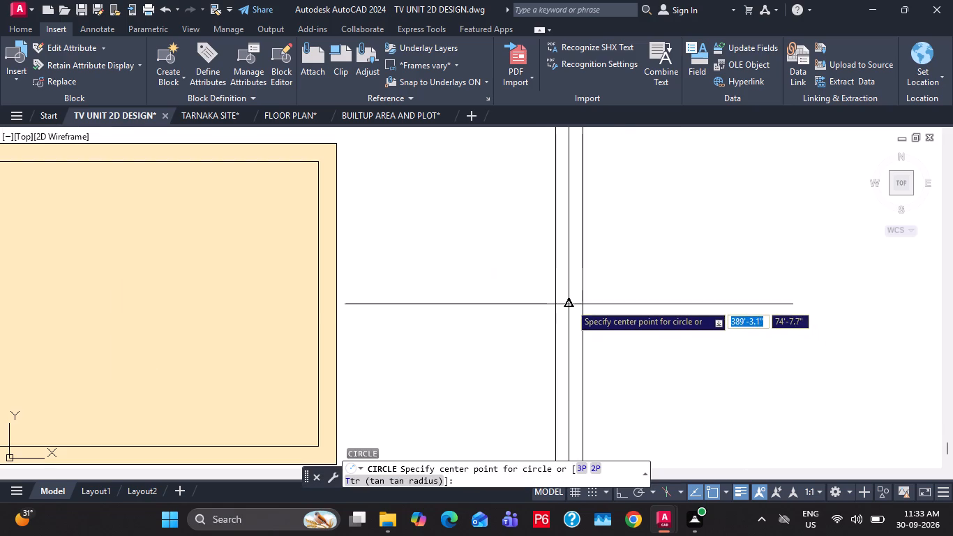
{"action": "left_click", "coordinate": [570, 304]}
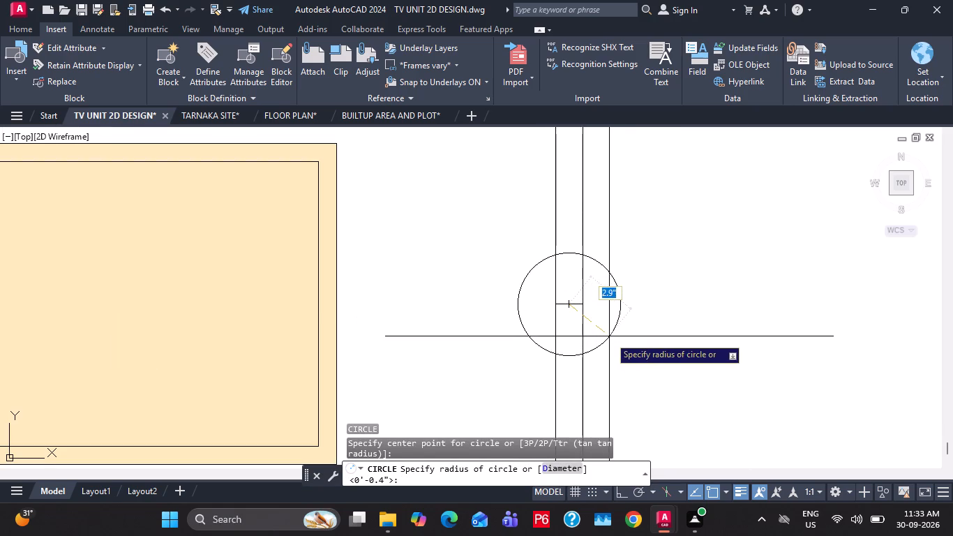
{"action": "scroll", "coordinate": [615, 342], "scroll_direction": "down", "scroll_amount": 5}
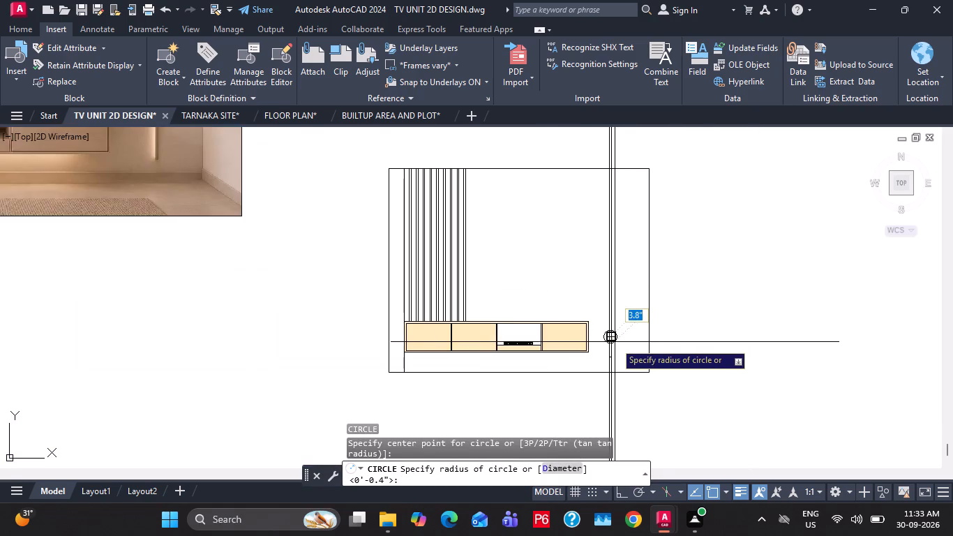
{"action": "scroll", "coordinate": [615, 342], "scroll_direction": "down", "scroll_amount": 1}
{"action": "scroll", "coordinate": [615, 342], "scroll_direction": "up", "scroll_amount": 2}
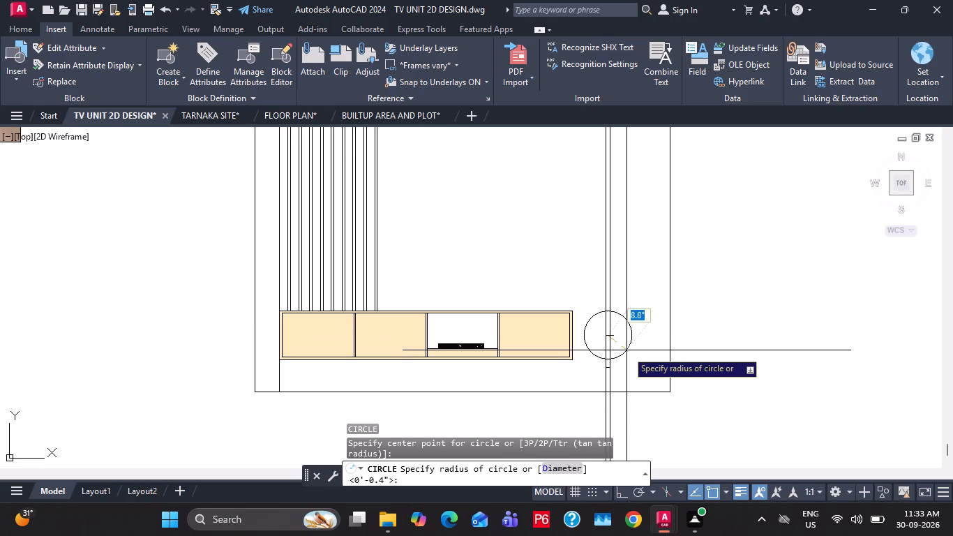
{"action": "key", "text": "1"}
{"action": "key", "text": "apostrophe"}
{"action": "key", "text": "Return"}
{"action": "scroll", "coordinate": [647, 298], "scroll_direction": "down", "scroll_amount": 1}
{"action": "middle_click_drag", "start_coordinate": [651, 305], "coordinate": [663, 365]}
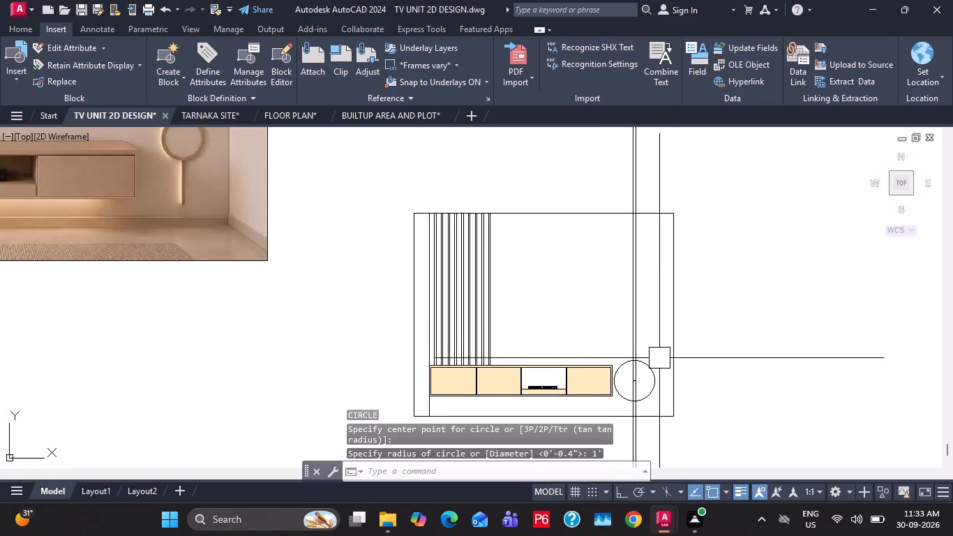
Delete the 1' radius circle centred on the vertical strip beside the cabinet.
{"action": "scroll", "coordinate": [659, 357], "scroll_direction": "down", "scroll_amount": 1}
{"action": "scroll", "coordinate": [648, 374], "scroll_direction": "up", "scroll_amount": 2}
{"action": "left_click", "coordinate": [654, 399]}
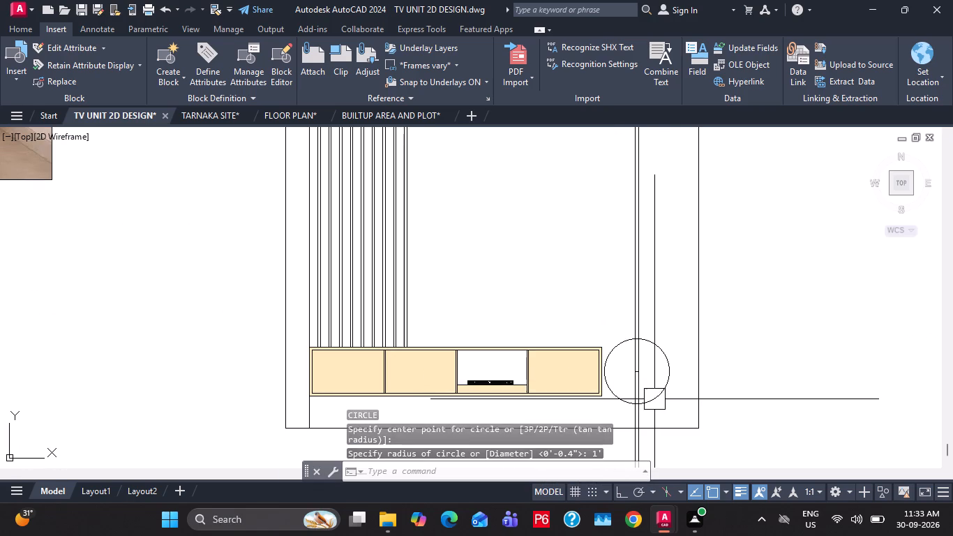
{"action": "scroll", "coordinate": [661, 354], "scroll_direction": "down", "scroll_amount": 3}
{"action": "scroll", "coordinate": [648, 360], "scroll_direction": "up", "scroll_amount": 3}
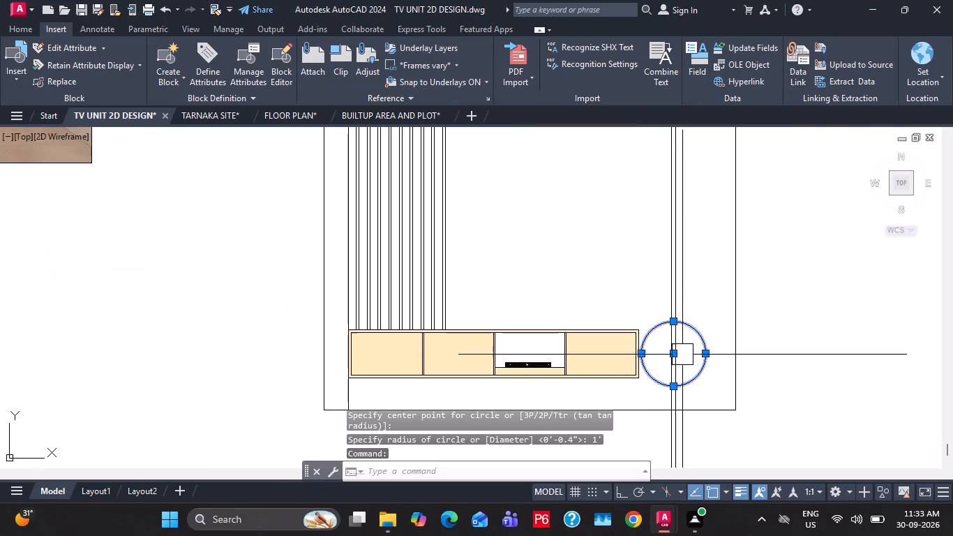
{"action": "key", "text": "Delete"}
Draw a circle of 6" radius centred on the midpoint of the strip's upper short horizontal line.
{"action": "scroll", "coordinate": [684, 368], "scroll_direction": "up", "scroll_amount": 2}
{"action": "key", "text": "c"}
{"action": "key", "text": "space"}
{"action": "scroll", "coordinate": [670, 350], "scroll_direction": "up", "scroll_amount": 2}
{"action": "left_click", "coordinate": [645, 315]}
{"action": "key", "text": "6"}
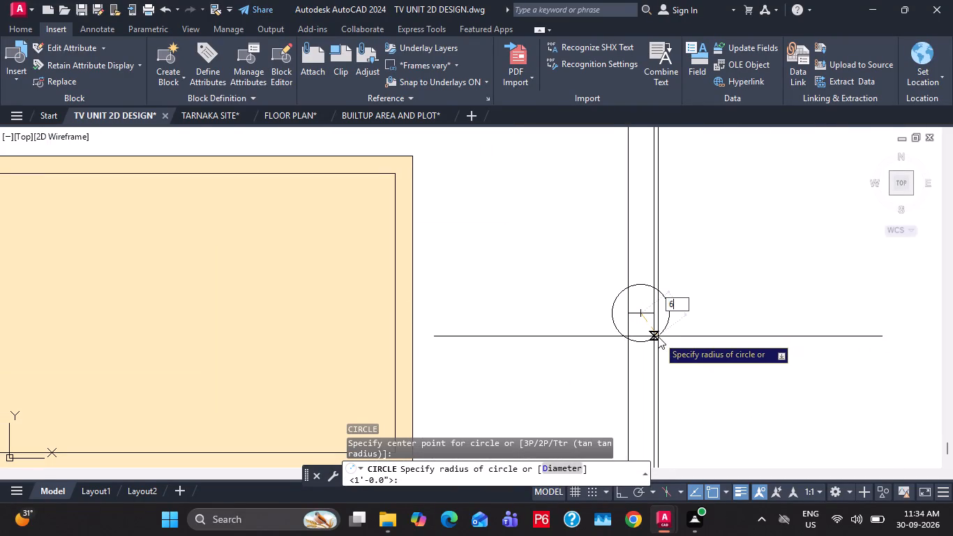
{"action": "key", "text": "shift+quotedbl"}
{"action": "key", "text": "Return"}
{"action": "scroll", "coordinate": [653, 313], "scroll_direction": "down", "scroll_amount": 2}
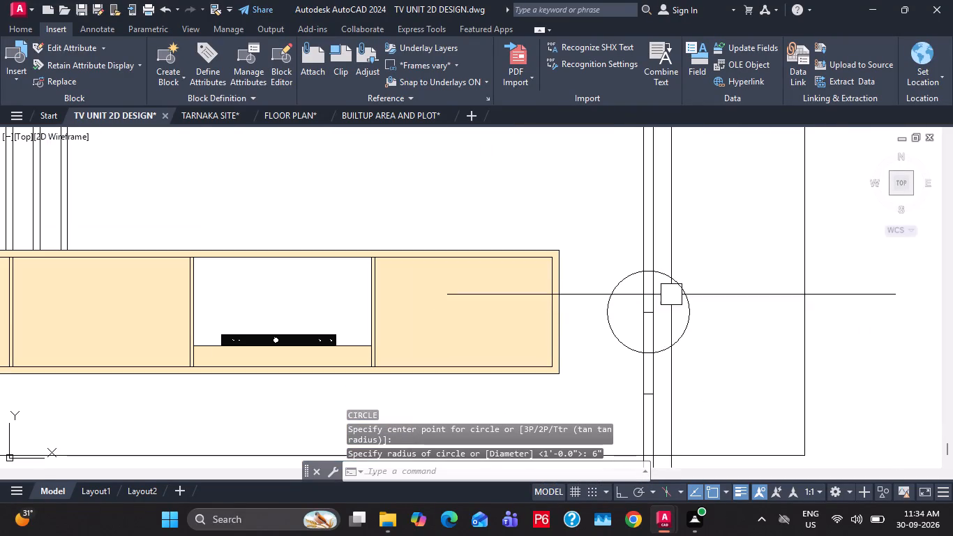
Move the 6" radius circle so its lowest point sits on the midpoint of the strip's upper short line.
{"action": "left_click", "coordinate": [669, 345]}
{"action": "scroll", "coordinate": [670, 336], "scroll_direction": "up", "scroll_amount": 1}
{"action": "key", "text": "m"}
{"action": "key", "text": "space"}
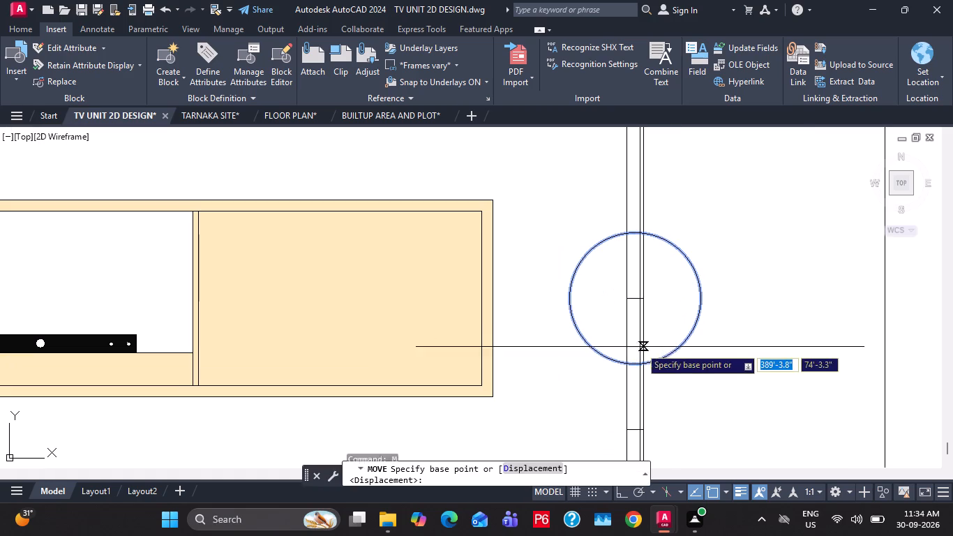
{"action": "left_click", "coordinate": [641, 366]}
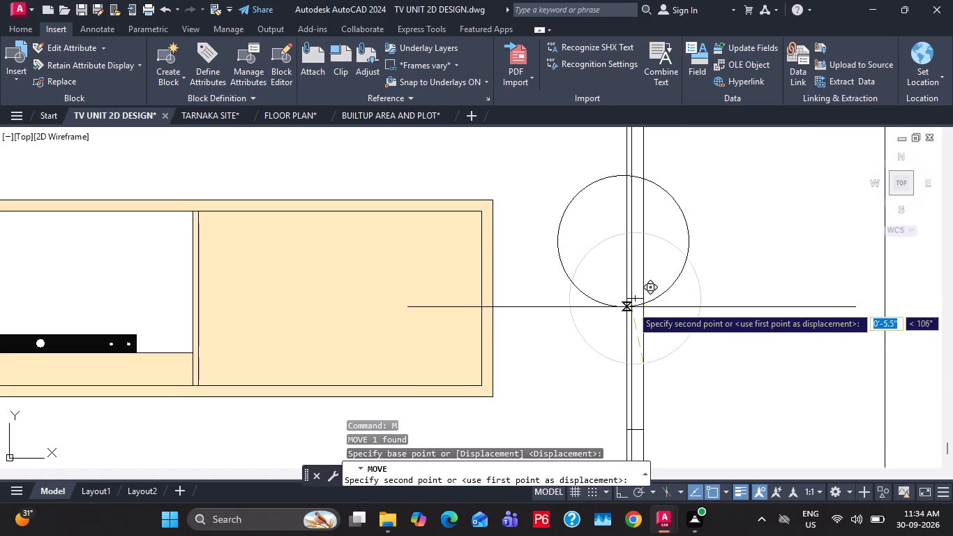
{"action": "left_click", "coordinate": [636, 299]}
{"action": "scroll", "coordinate": [649, 277], "scroll_direction": "up", "scroll_amount": 2}
{"action": "left_click", "coordinate": [673, 308]}
{"action": "scroll", "coordinate": [621, 331], "scroll_direction": "up", "scroll_amount": 2}
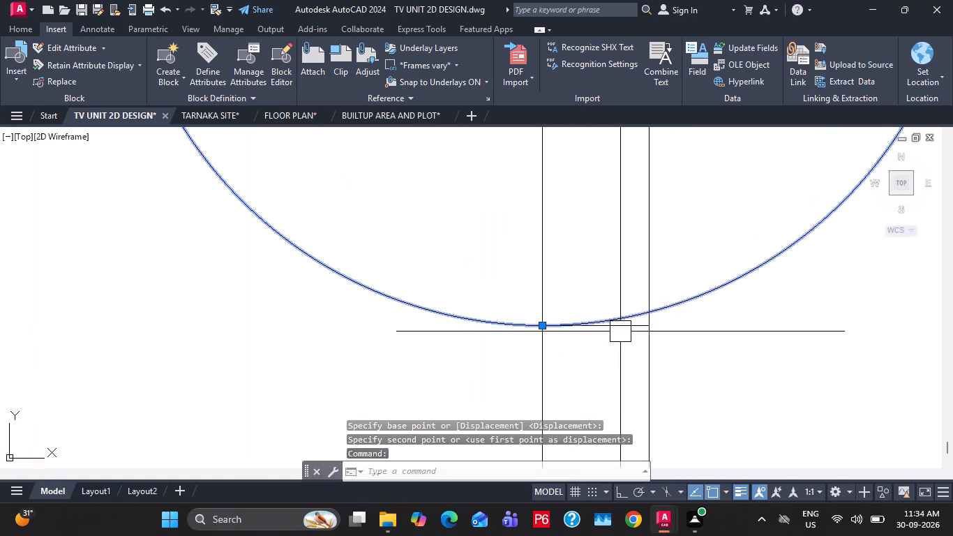
{"action": "key", "text": "m"}
{"action": "key", "text": "space"}
{"action": "left_click", "coordinate": [543, 327]}
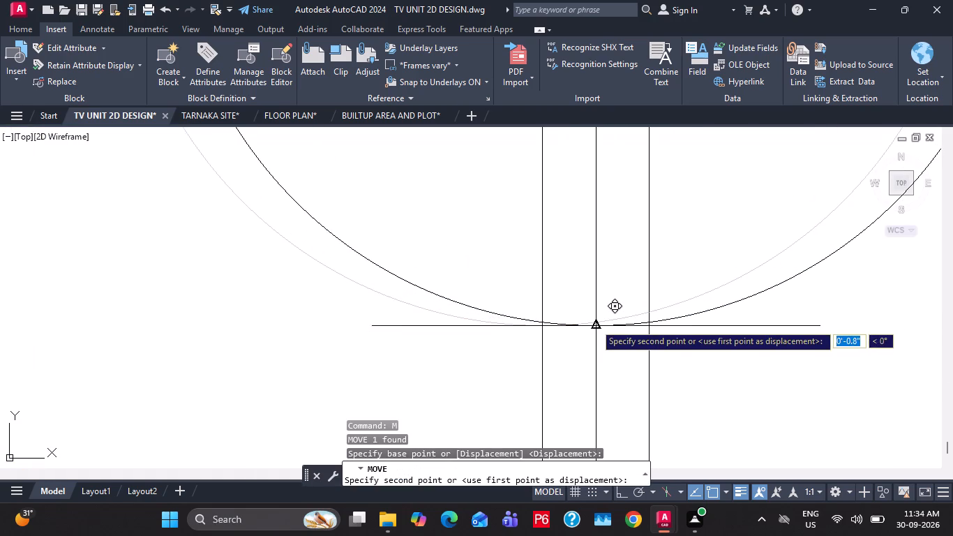
{"action": "left_click", "coordinate": [594, 323]}
{"action": "key", "text": "Escape"}
{"action": "scroll", "coordinate": [570, 290], "scroll_direction": "down", "scroll_amount": 4}
{"action": "key", "text": "Escape"}
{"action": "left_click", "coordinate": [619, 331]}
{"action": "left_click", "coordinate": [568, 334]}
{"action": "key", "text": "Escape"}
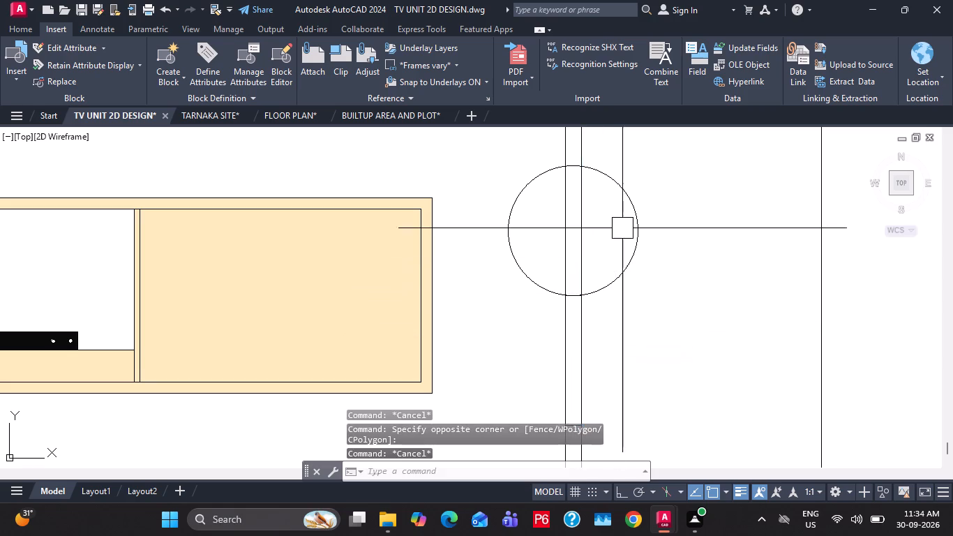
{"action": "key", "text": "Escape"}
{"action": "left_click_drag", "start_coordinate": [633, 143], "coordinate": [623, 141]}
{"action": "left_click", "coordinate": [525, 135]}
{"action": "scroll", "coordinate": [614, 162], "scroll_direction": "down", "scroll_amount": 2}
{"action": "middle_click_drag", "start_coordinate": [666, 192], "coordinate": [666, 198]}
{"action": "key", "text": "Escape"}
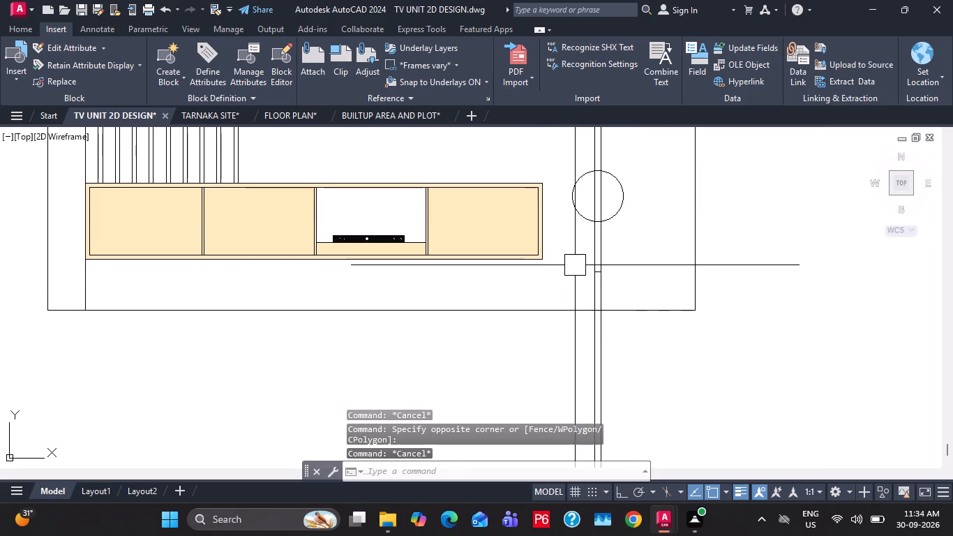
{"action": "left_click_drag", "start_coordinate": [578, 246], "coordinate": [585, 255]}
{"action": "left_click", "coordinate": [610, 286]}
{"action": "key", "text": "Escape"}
Join the four lines of the 1' strip segment below the circle into one polyline, leaving out the long construction lines.
{"action": "left_click", "coordinate": [626, 246]}
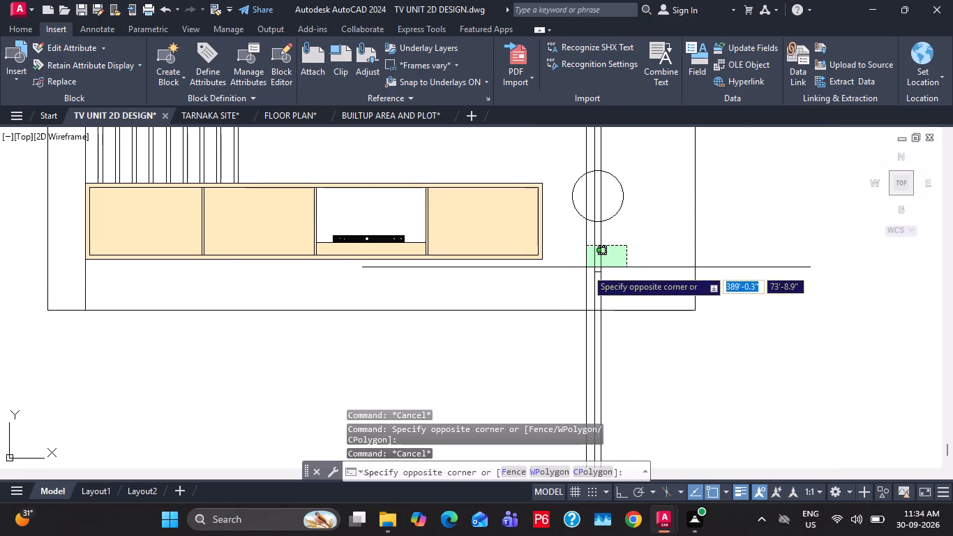
{"action": "left_click", "coordinate": [587, 273]}
{"action": "scroll", "coordinate": [628, 288], "scroll_direction": "up", "scroll_amount": 2}
{"action": "left_click", "coordinate": [571, 314], "text": "shift"}
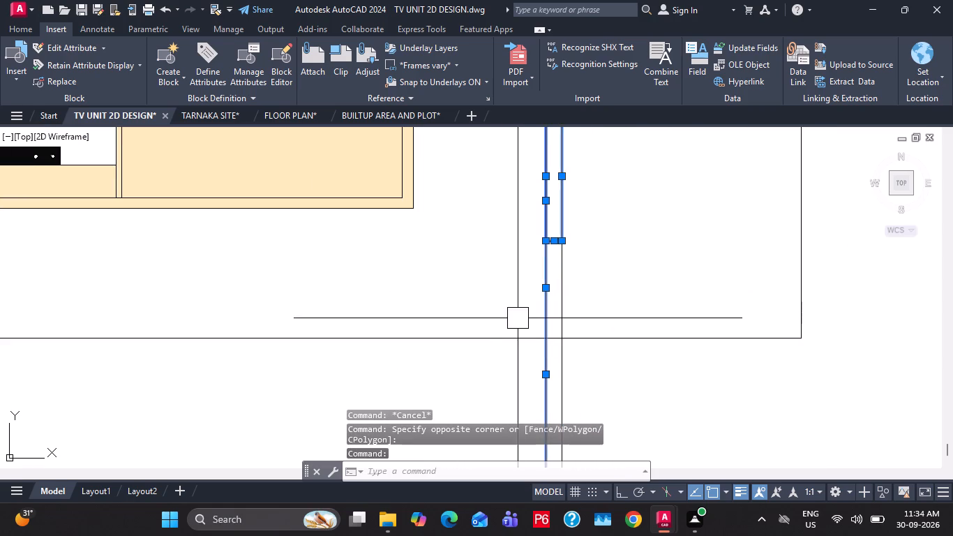
{"action": "left_click_drag", "start_coordinate": [508, 318], "coordinate": [520, 318], "text": "shift"}
{"action": "double_click", "coordinate": [543, 318], "text": "shift"}
{"action": "scroll", "coordinate": [564, 295], "scroll_direction": "down", "scroll_amount": 2}
{"action": "middle_click_drag", "start_coordinate": [602, 227], "coordinate": [610, 276]}
{"action": "scroll", "coordinate": [594, 263], "scroll_direction": "up", "scroll_amount": 2}
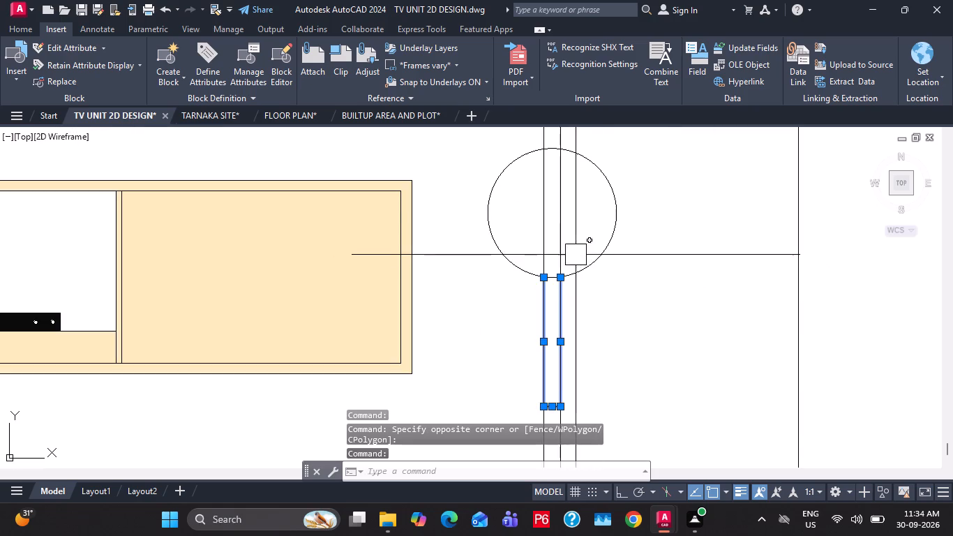
{"action": "scroll", "coordinate": [536, 266], "scroll_direction": "up", "scroll_amount": 2}
{"action": "left_click_drag", "start_coordinate": [534, 266], "coordinate": [550, 284]}
{"action": "left_click", "coordinate": [624, 336]}
{"action": "scroll", "coordinate": [624, 305], "scroll_direction": "down", "scroll_amount": 3}
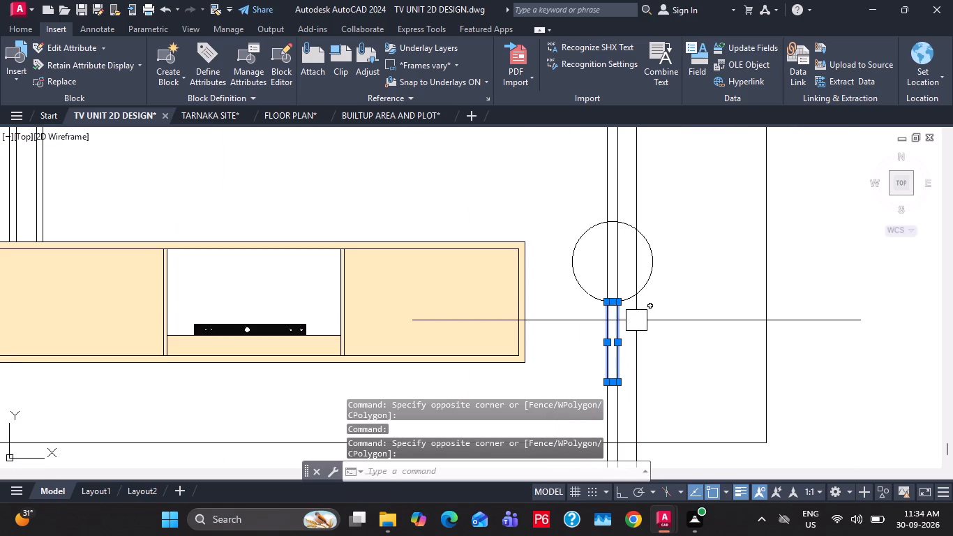
{"action": "key", "text": "j"}
{"action": "key", "text": "space"}
Copy the joined strip segment 2' upward from its bottom midpoint onto the top of the 6" radius circle.
{"action": "left_click", "coordinate": [624, 352]}
{"action": "key", "text": "c"}
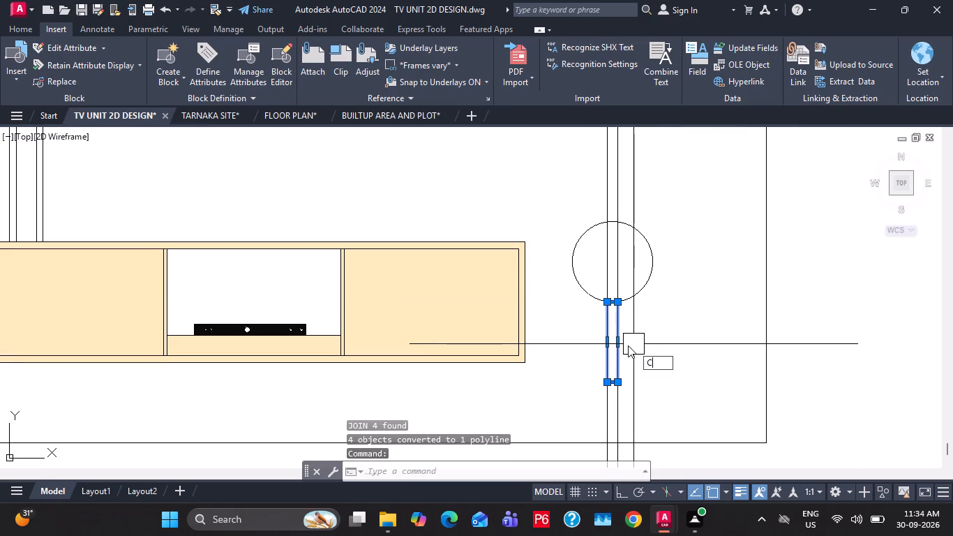
{"action": "type", "text": "O"}
{"action": "key", "text": "space"}
{"action": "scroll", "coordinate": [608, 382], "scroll_direction": "up", "scroll_amount": 1}
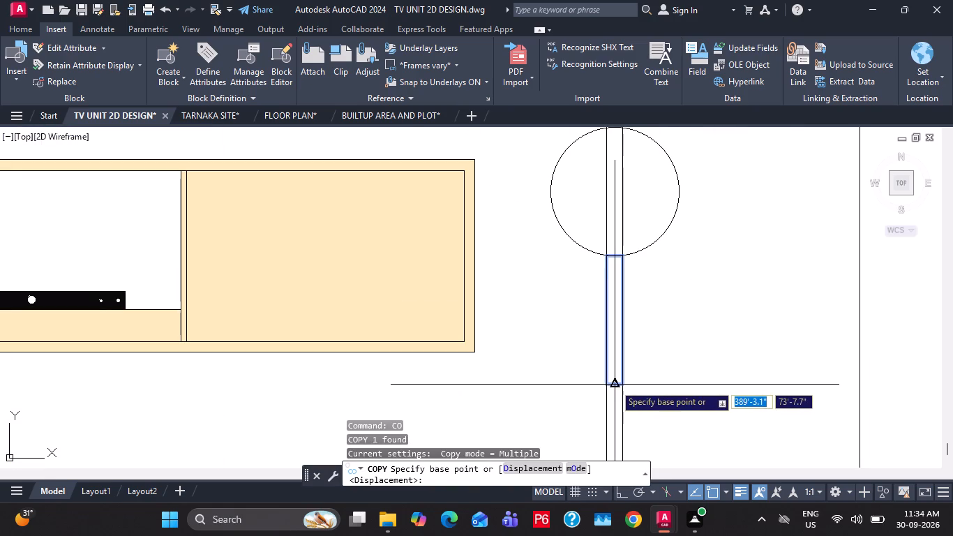
{"action": "left_click", "coordinate": [614, 384]}
{"action": "middle_click_drag", "start_coordinate": [622, 230], "coordinate": [626, 381]}
{"action": "left_click", "coordinate": [620, 279]}
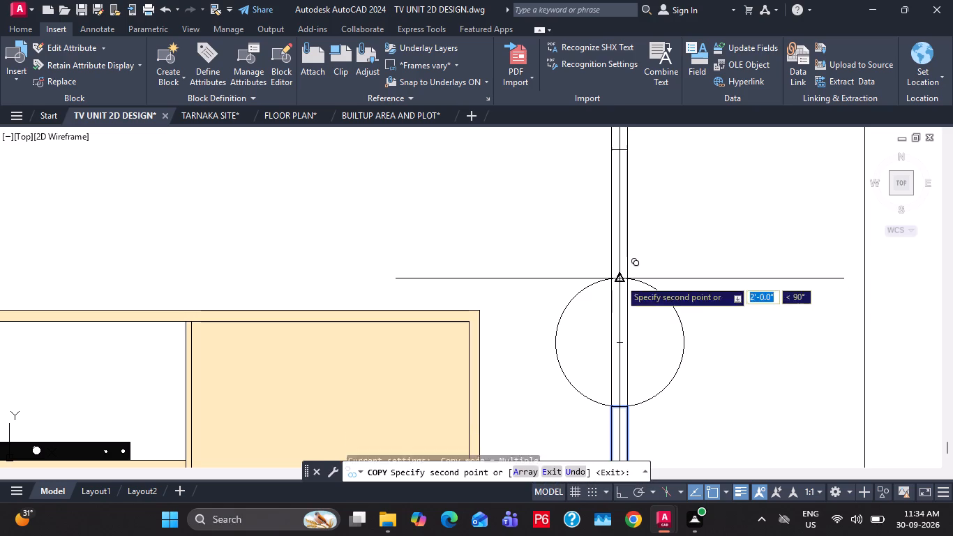
{"action": "scroll", "coordinate": [632, 255], "scroll_direction": "down", "scroll_amount": 6}
{"action": "key", "text": "Escape"}
Stretch the top edge of the copied strip segment 1' straight upward with Ortho on.
{"action": "middle_click_drag", "start_coordinate": [657, 235], "coordinate": [664, 387]}
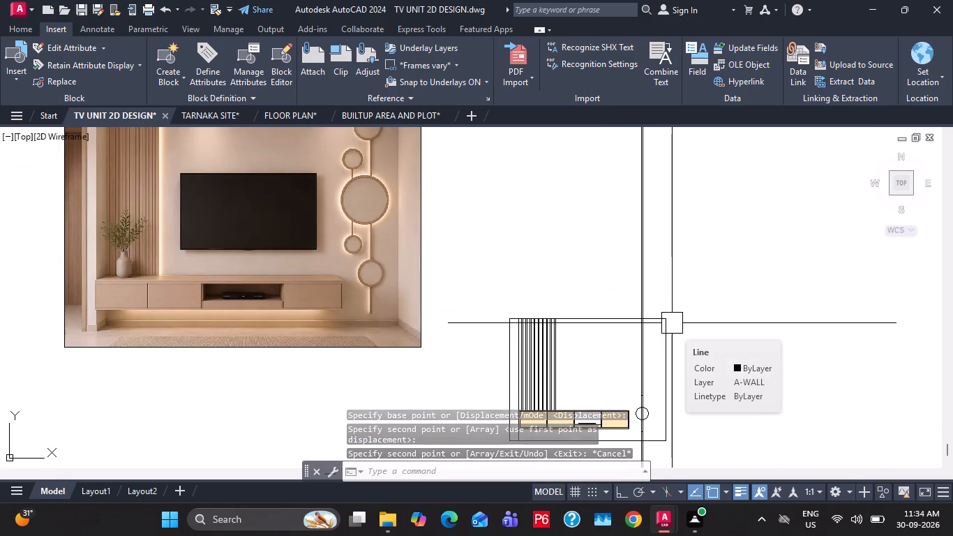
{"action": "scroll", "coordinate": [667, 306], "scroll_direction": "down", "scroll_amount": 1}
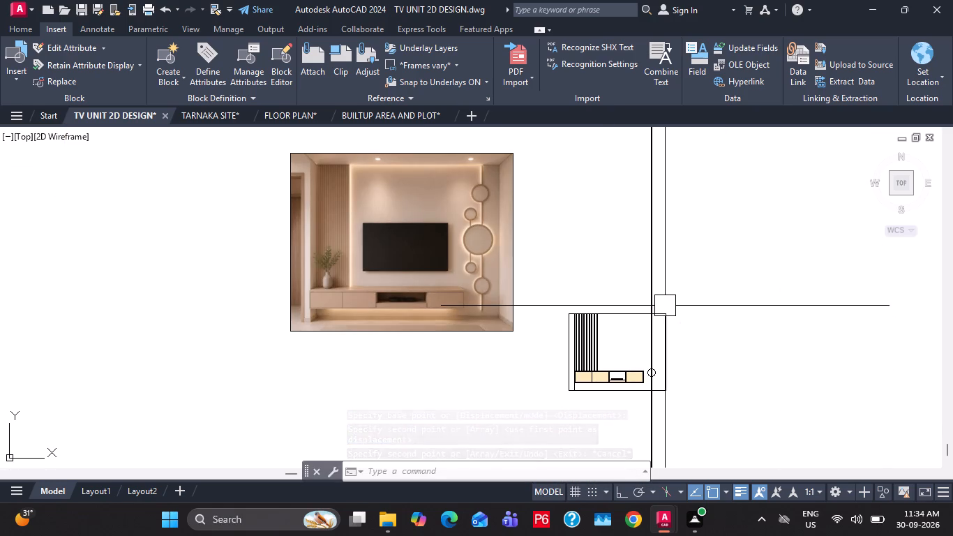
{"action": "scroll", "coordinate": [640, 368], "scroll_direction": "up", "scroll_amount": 2}
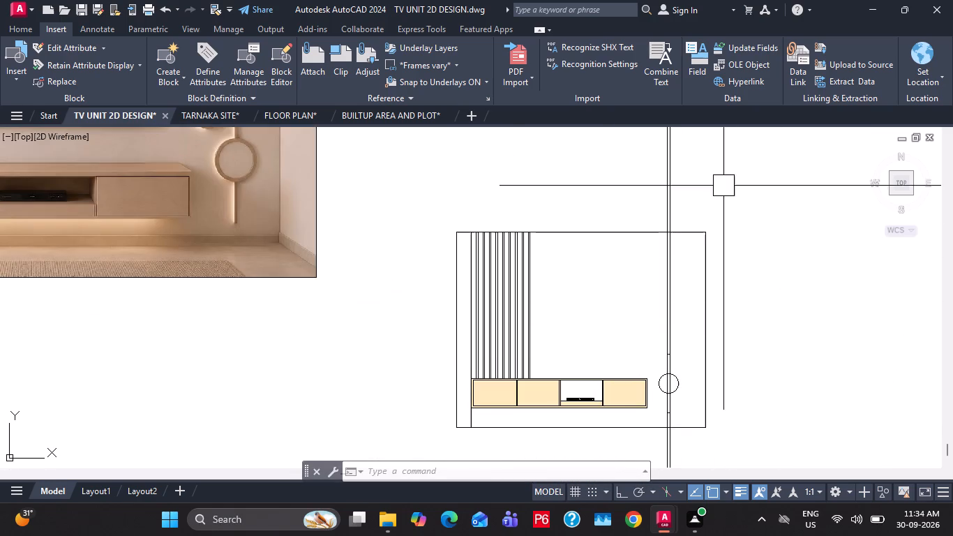
{"action": "scroll", "coordinate": [663, 358], "scroll_direction": "up", "scroll_amount": 5}
{"action": "left_click", "coordinate": [669, 332]}
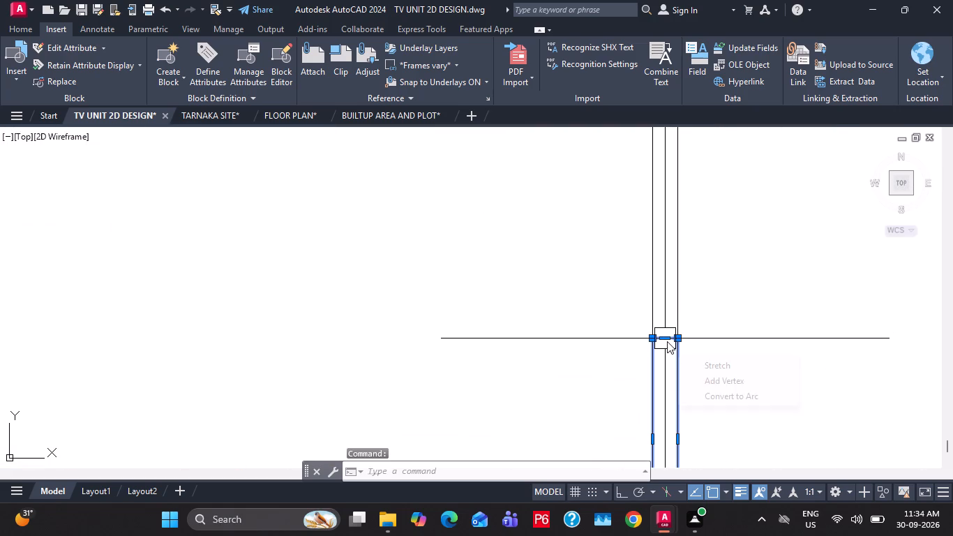
{"action": "left_click_drag", "start_coordinate": [666, 342], "coordinate": [666, 330]}
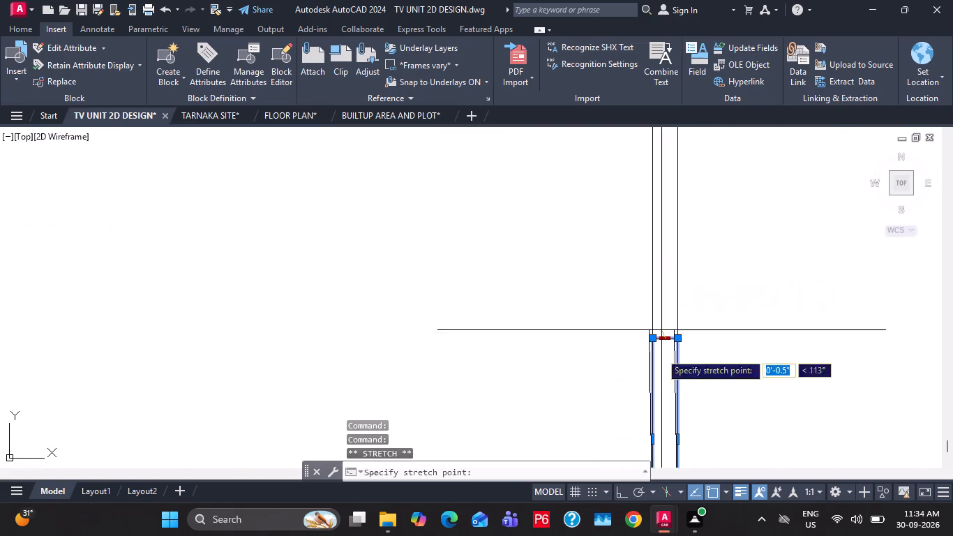
{"action": "left_click", "coordinate": [622, 496]}
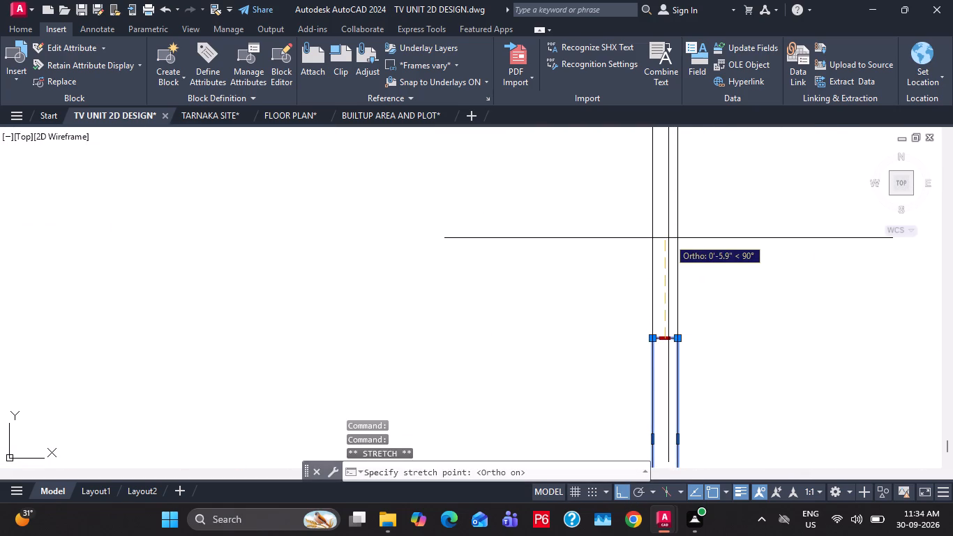
{"action": "type", "text": "1'"}
{"action": "key", "text": "Return"}
{"action": "scroll", "coordinate": [668, 241], "scroll_direction": "down", "scroll_amount": 4}
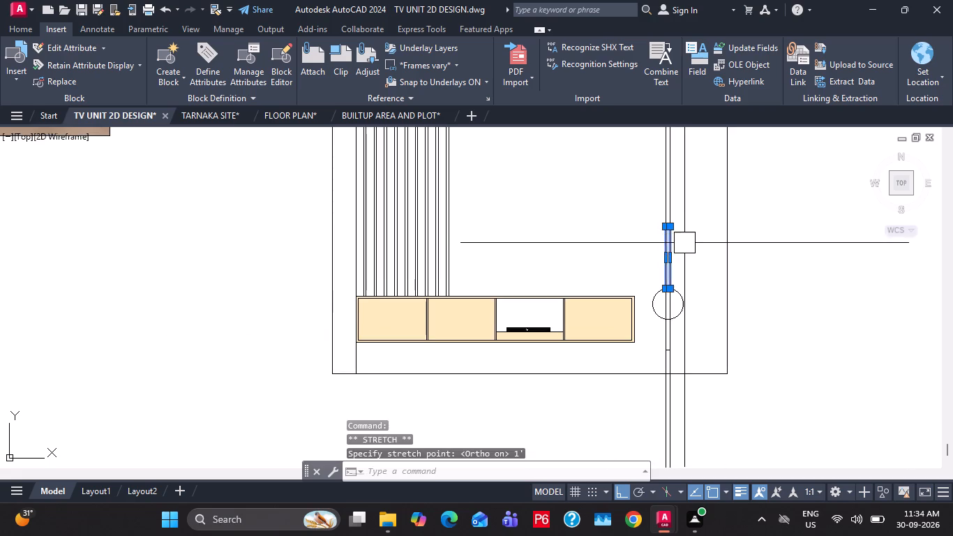
{"action": "key", "text": "Escape"}
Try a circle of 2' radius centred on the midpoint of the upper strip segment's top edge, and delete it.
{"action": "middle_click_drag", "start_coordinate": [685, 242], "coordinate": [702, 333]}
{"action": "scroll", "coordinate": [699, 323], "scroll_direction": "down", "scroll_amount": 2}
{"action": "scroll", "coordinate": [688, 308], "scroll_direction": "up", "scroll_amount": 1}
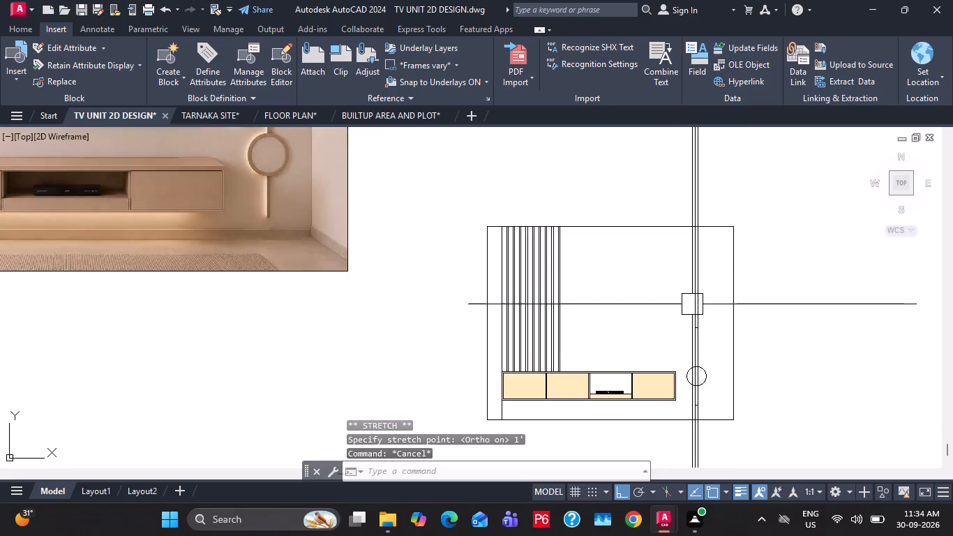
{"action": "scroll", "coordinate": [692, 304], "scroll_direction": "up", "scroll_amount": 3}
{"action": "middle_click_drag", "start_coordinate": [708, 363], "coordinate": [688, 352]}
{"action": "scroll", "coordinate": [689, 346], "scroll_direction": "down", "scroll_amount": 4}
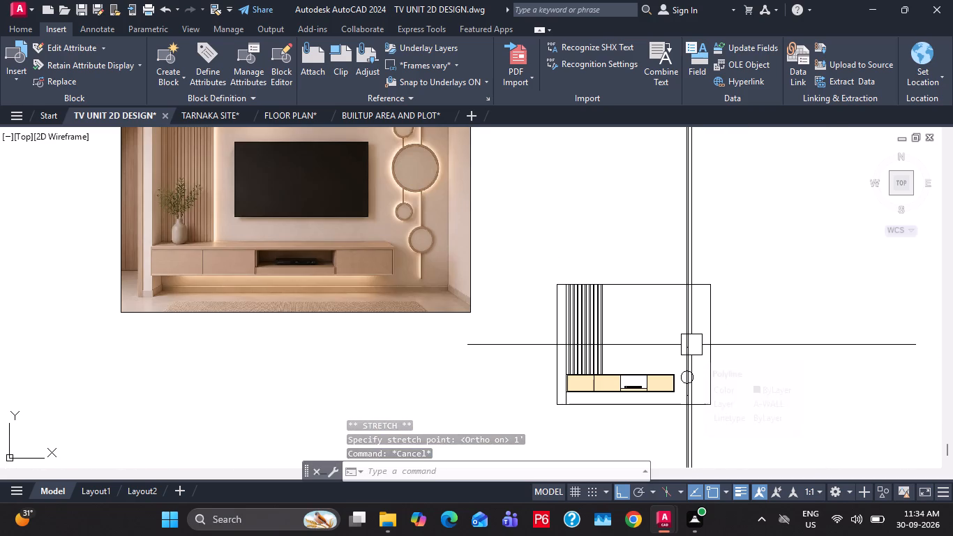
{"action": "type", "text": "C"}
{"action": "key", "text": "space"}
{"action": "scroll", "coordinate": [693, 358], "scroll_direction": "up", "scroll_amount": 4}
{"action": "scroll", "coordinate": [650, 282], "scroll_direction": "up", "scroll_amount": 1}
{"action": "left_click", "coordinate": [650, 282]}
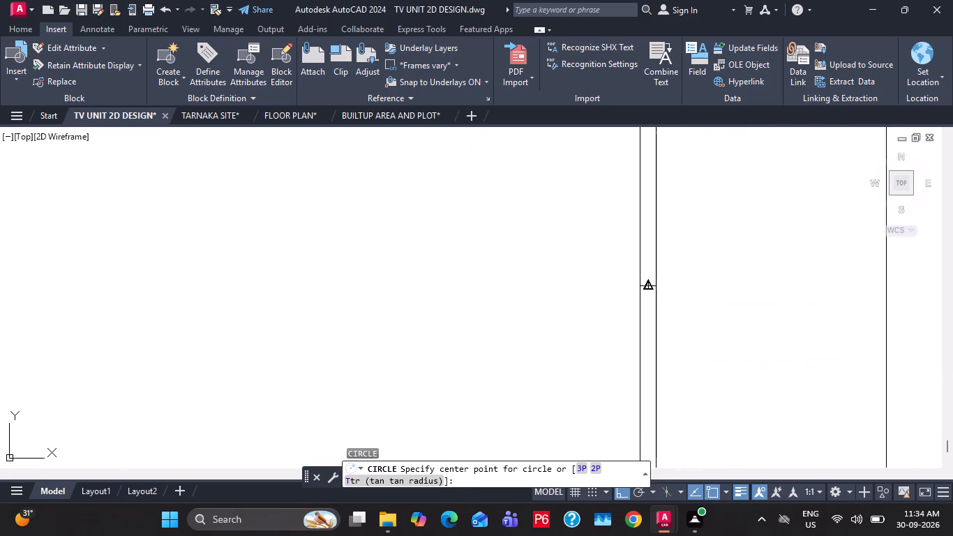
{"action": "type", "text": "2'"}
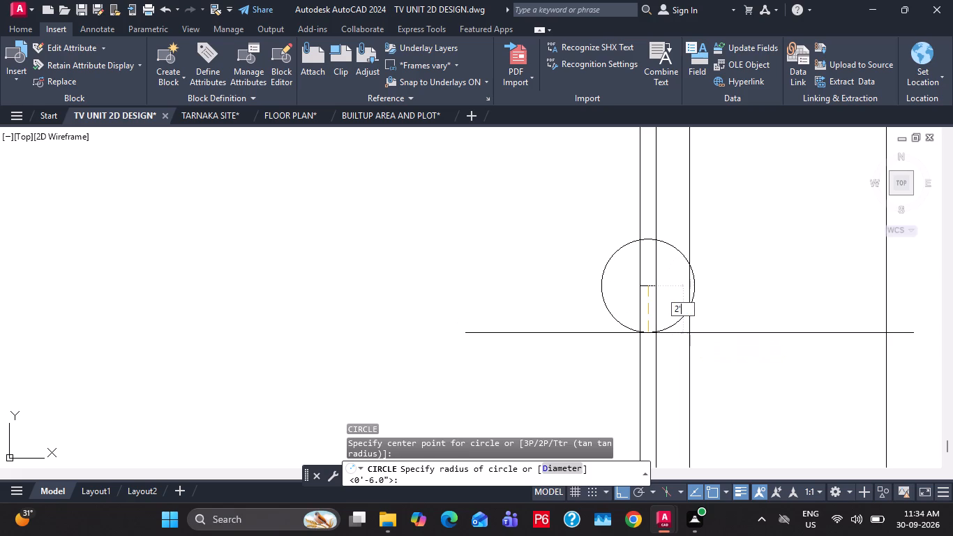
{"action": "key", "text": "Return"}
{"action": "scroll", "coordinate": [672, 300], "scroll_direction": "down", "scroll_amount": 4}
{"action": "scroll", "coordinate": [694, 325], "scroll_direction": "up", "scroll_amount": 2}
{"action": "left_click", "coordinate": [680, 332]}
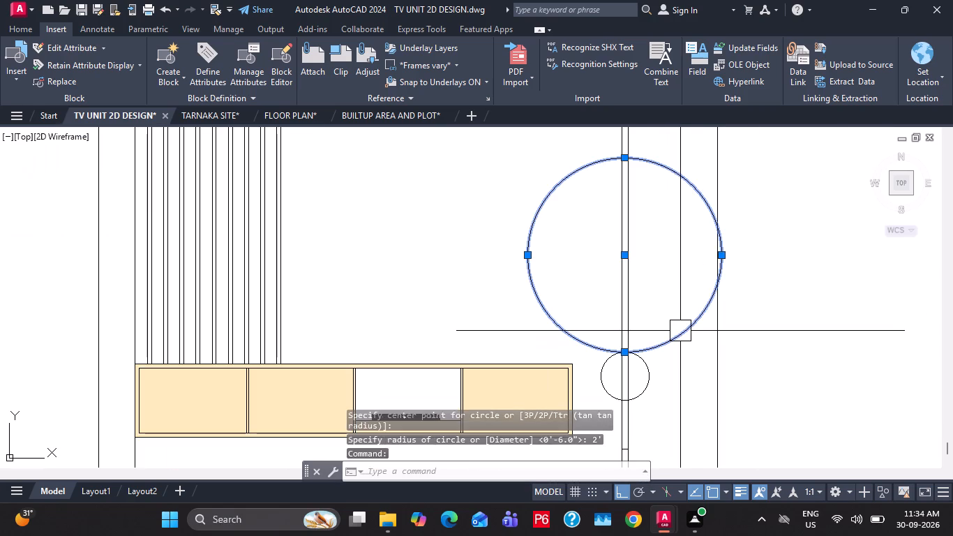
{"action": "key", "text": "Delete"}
Draw a circle of 1' radius centred on the midpoint of the upper strip segment's top edge.
{"action": "scroll", "coordinate": [650, 288], "scroll_direction": "up", "scroll_amount": 2}
{"action": "key", "text": "c"}
{"action": "key", "text": "space"}
{"action": "scroll", "coordinate": [580, 202], "scroll_direction": "up", "scroll_amount": 1}
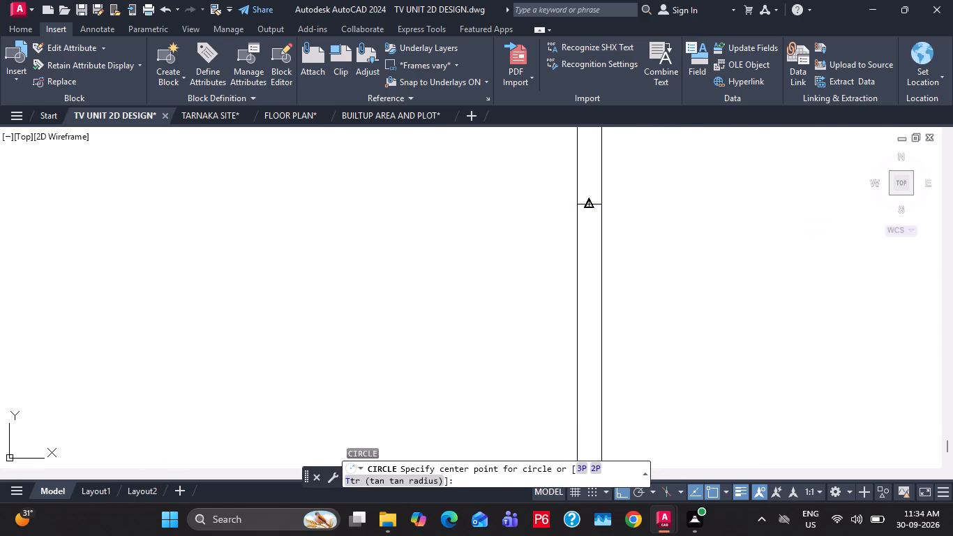
{"action": "left_click", "coordinate": [587, 206]}
{"action": "type", "text": "1'"}
{"action": "key", "text": "Return"}
{"action": "scroll", "coordinate": [612, 243], "scroll_direction": "down", "scroll_amount": 4}
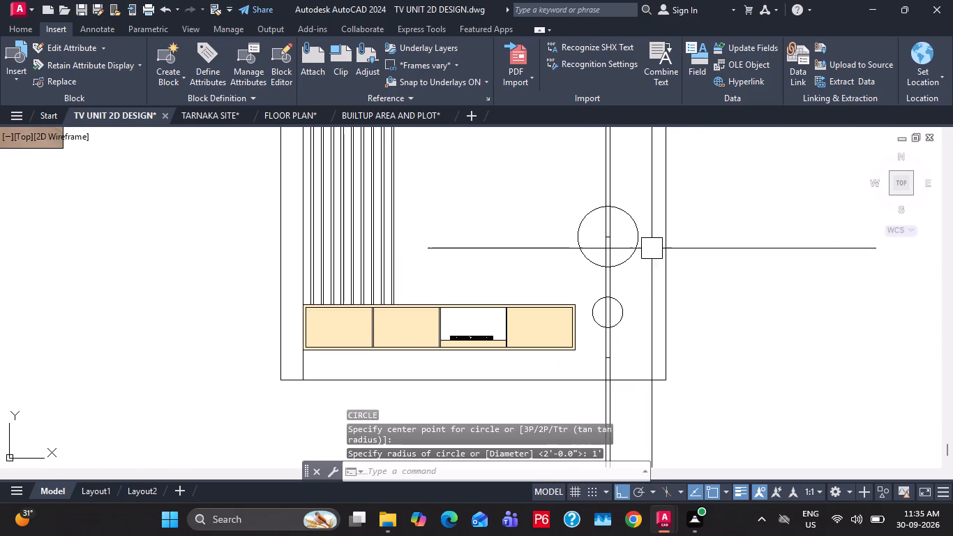
Move the 1' radius circle so its lowest point sits on the midpoint of the upper strip segment's top edge.
{"action": "middle_click_drag", "start_coordinate": [655, 259], "coordinate": [679, 373]}
{"action": "scroll", "coordinate": [657, 375], "scroll_direction": "up", "scroll_amount": 1}
{"action": "left_click", "coordinate": [654, 378]}
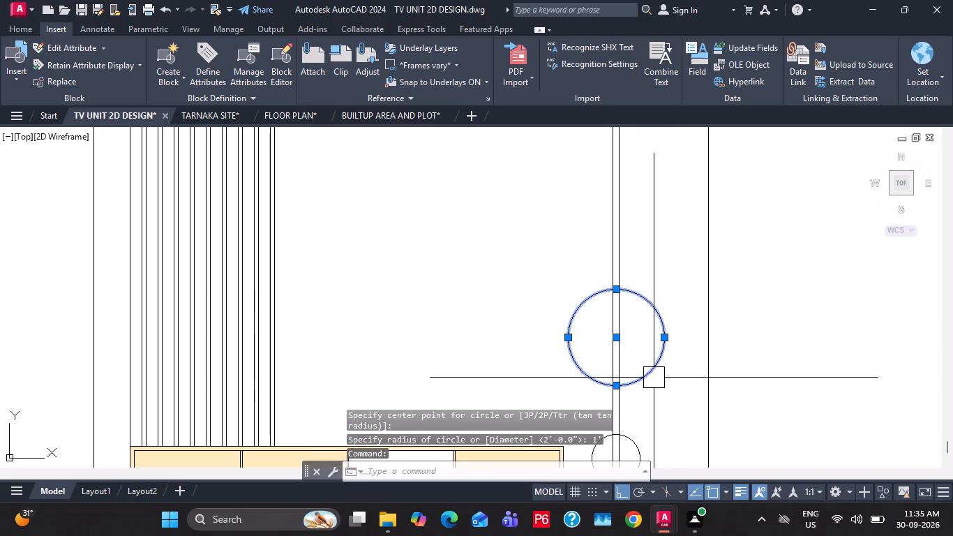
{"action": "key", "text": "m"}
{"action": "key", "text": "space"}
{"action": "scroll", "coordinate": [616, 386], "scroll_direction": "up", "scroll_amount": 3}
{"action": "left_click", "coordinate": [618, 391]}
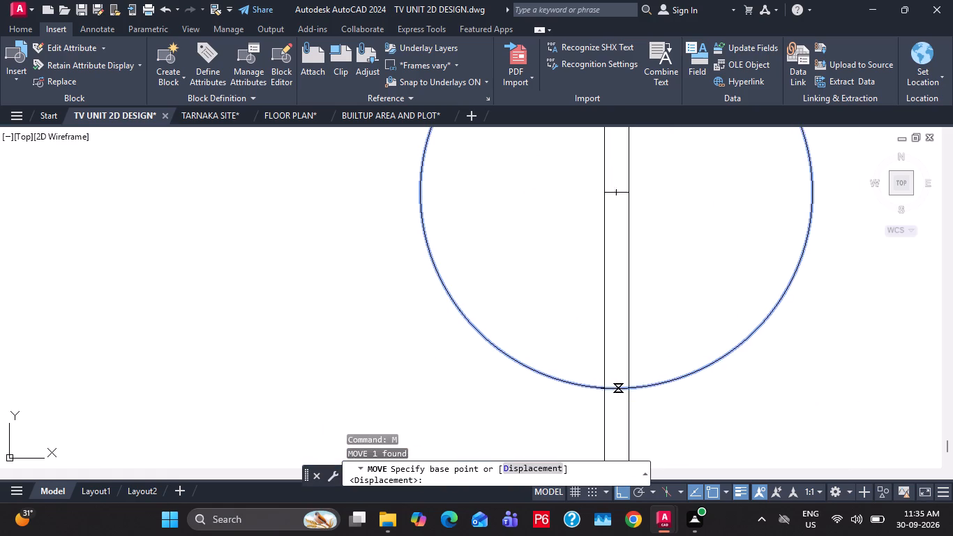
{"action": "left_click", "coordinate": [615, 191]}
Move the 1' radius circle horizontally to the left so the vertical strip passes off its centre.
{"action": "left_click", "coordinate": [670, 177]}
{"action": "scroll", "coordinate": [661, 198], "scroll_direction": "down", "scroll_amount": 2}
{"action": "middle_click_drag", "start_coordinate": [701, 214], "coordinate": [698, 225]}
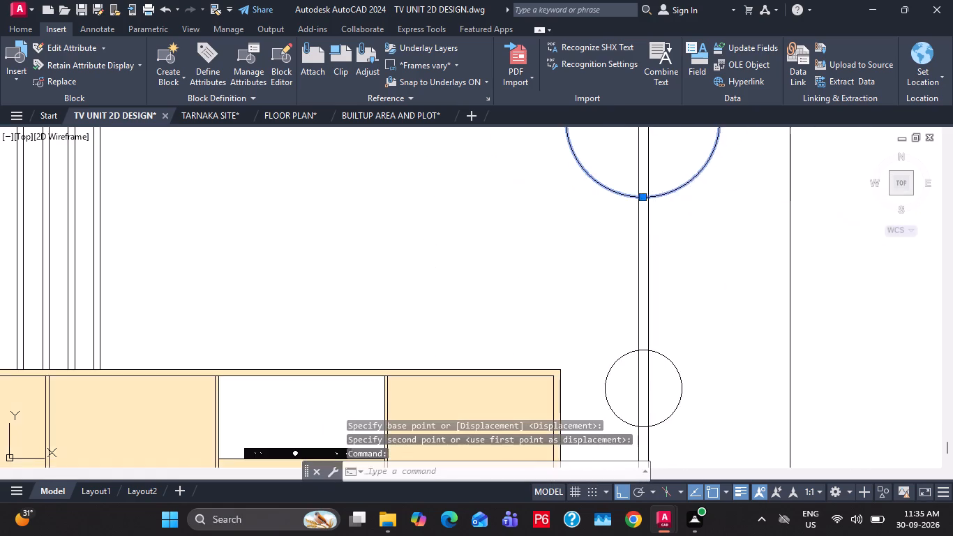
{"action": "middle_click_drag", "start_coordinate": [698, 225], "coordinate": [691, 274]}
{"action": "scroll", "coordinate": [691, 274], "scroll_direction": "down", "scroll_amount": 2}
{"action": "middle_click_drag", "start_coordinate": [704, 279], "coordinate": [715, 345]}
{"action": "scroll", "coordinate": [716, 339], "scroll_direction": "down", "scroll_amount": 1}
{"action": "middle_click_drag", "start_coordinate": [716, 355], "coordinate": [723, 431]}
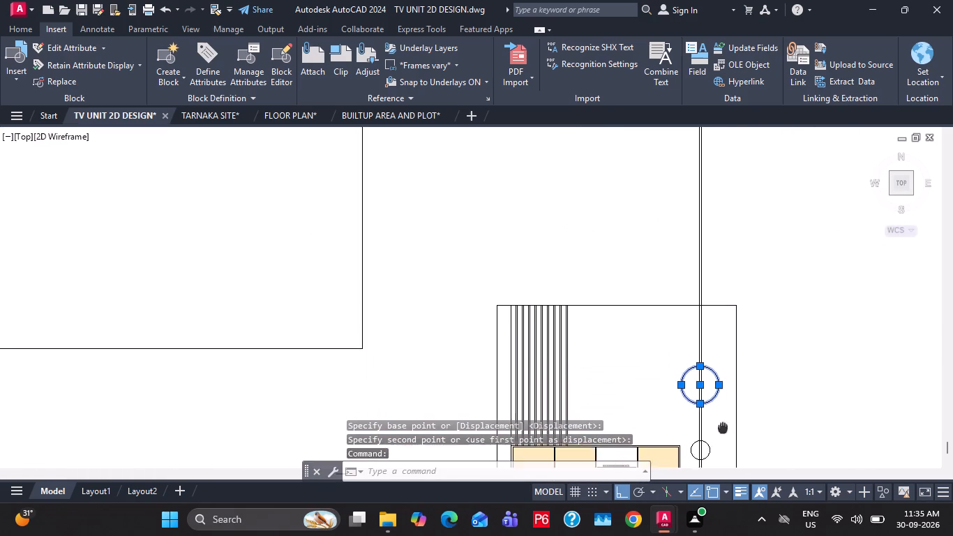
{"action": "middle_click_drag", "start_coordinate": [723, 431], "coordinate": [723, 440]}
{"action": "scroll", "coordinate": [723, 440], "scroll_direction": "down", "scroll_amount": 1}
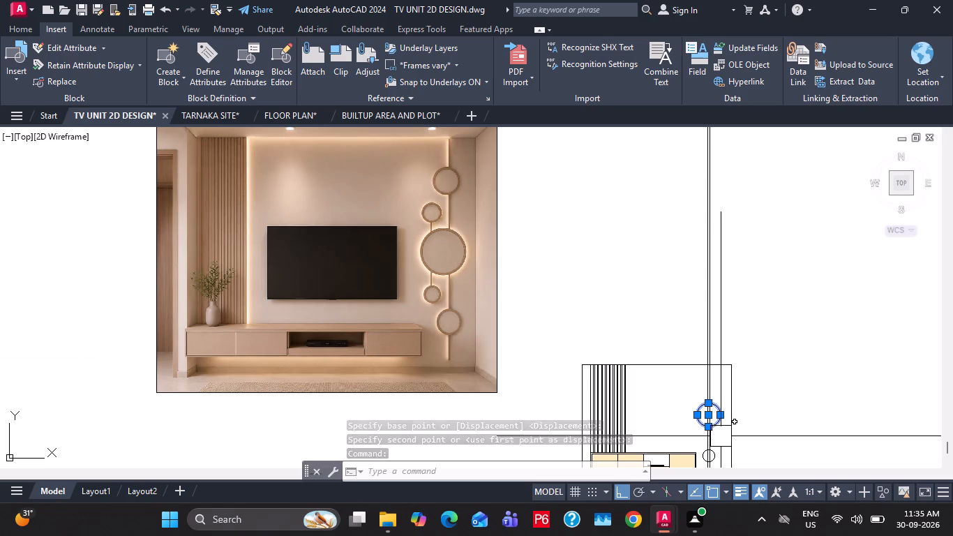
{"action": "scroll", "coordinate": [718, 421], "scroll_direction": "up", "scroll_amount": 3}
{"action": "middle_click_drag", "start_coordinate": [721, 417], "coordinate": [723, 261]}
{"action": "key", "text": "m"}
{"action": "key", "text": "space"}
{"action": "left_click", "coordinate": [737, 306]}
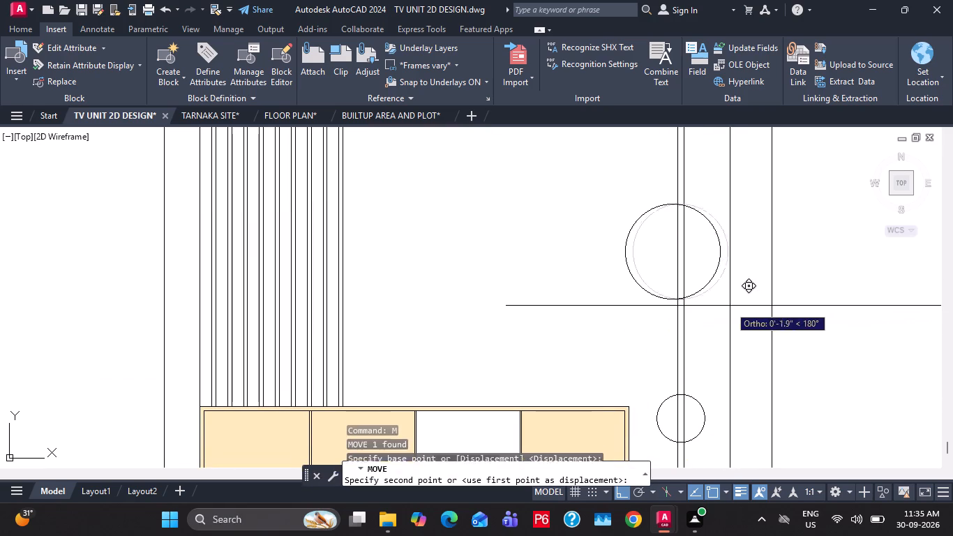
{"action": "left_click", "coordinate": [712, 305]}
{"action": "scroll", "coordinate": [734, 299], "scroll_direction": "down", "scroll_amount": 3}
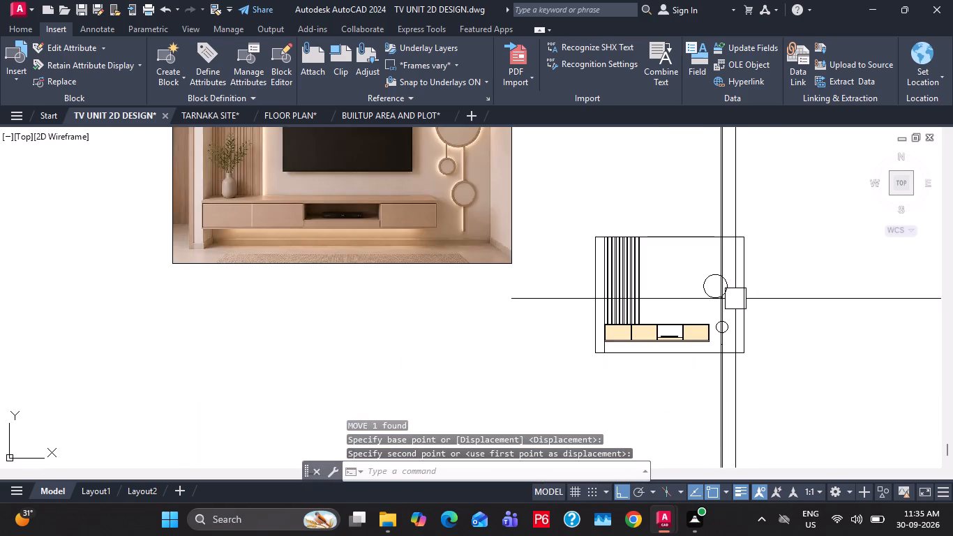
Shift the 1' radius circle slightly back to the right with Ortho on, keeping it off-centre from the strip.
{"action": "middle_click_drag", "start_coordinate": [740, 308], "coordinate": [743, 394]}
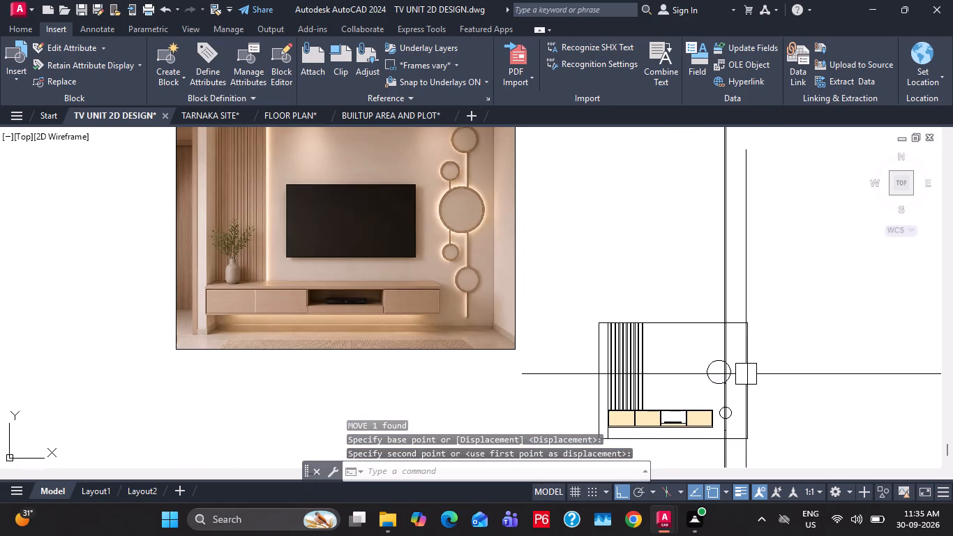
{"action": "scroll", "coordinate": [736, 363], "scroll_direction": "up", "scroll_amount": 3}
{"action": "left_click", "coordinate": [723, 383]}
{"action": "left_click", "coordinate": [705, 401]}
{"action": "type", "text": "M"}
{"action": "key", "text": "space"}
{"action": "left_click", "coordinate": [723, 350]}
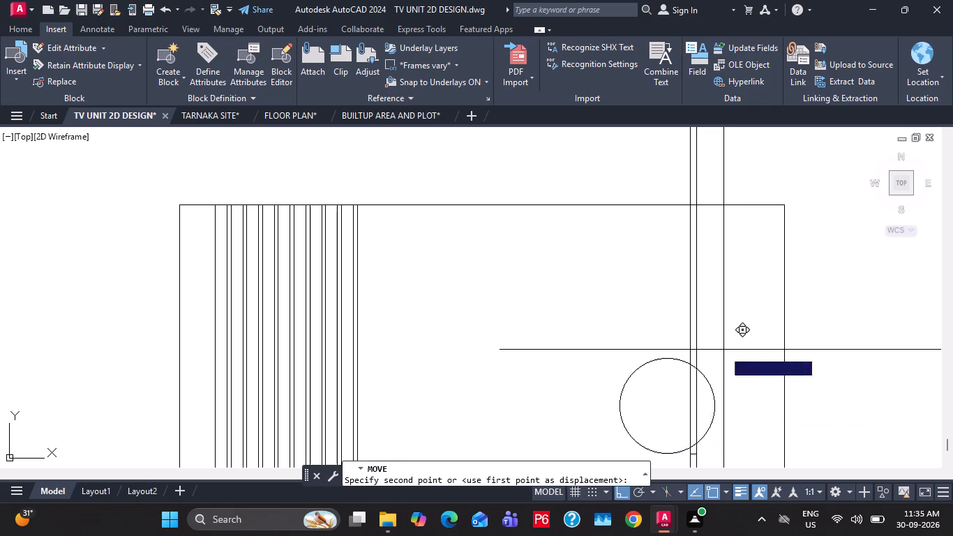
{"action": "left_click", "coordinate": [733, 347]}
{"action": "key", "text": "Escape"}
{"action": "key", "text": "Escape"}
Trim the vertical strip lines inside the 1' radius circle, including the remnants at its lower edge.
{"action": "middle_click_drag", "start_coordinate": [726, 404], "coordinate": [734, 384]}
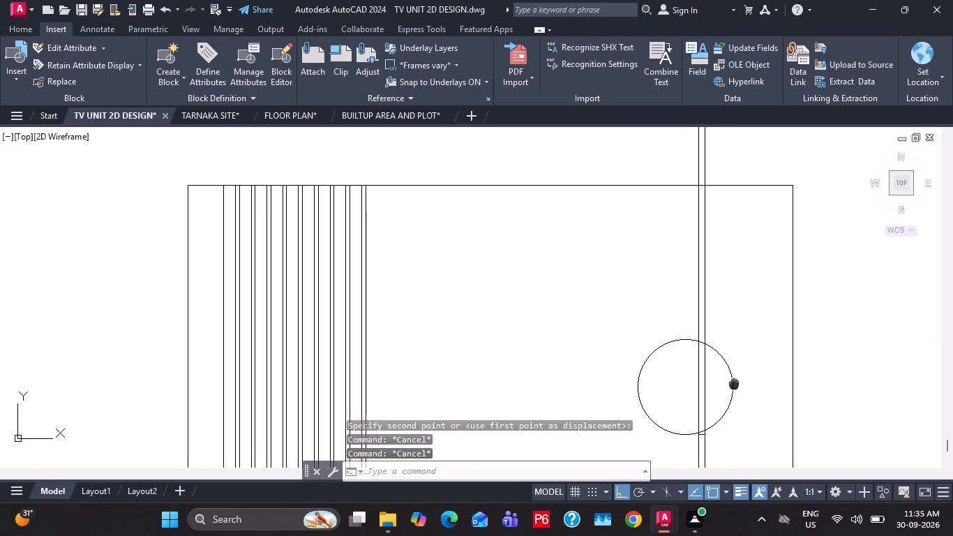
{"action": "middle_click_drag", "start_coordinate": [734, 384], "coordinate": [735, 382]}
{"action": "key", "text": "t"}
{"action": "key", "text": "r"}
{"action": "key", "text": "space"}
{"action": "scroll", "coordinate": [717, 394], "scroll_direction": "up", "scroll_amount": 2}
{"action": "left_click", "coordinate": [719, 384]}
{"action": "left_click", "coordinate": [663, 384]}
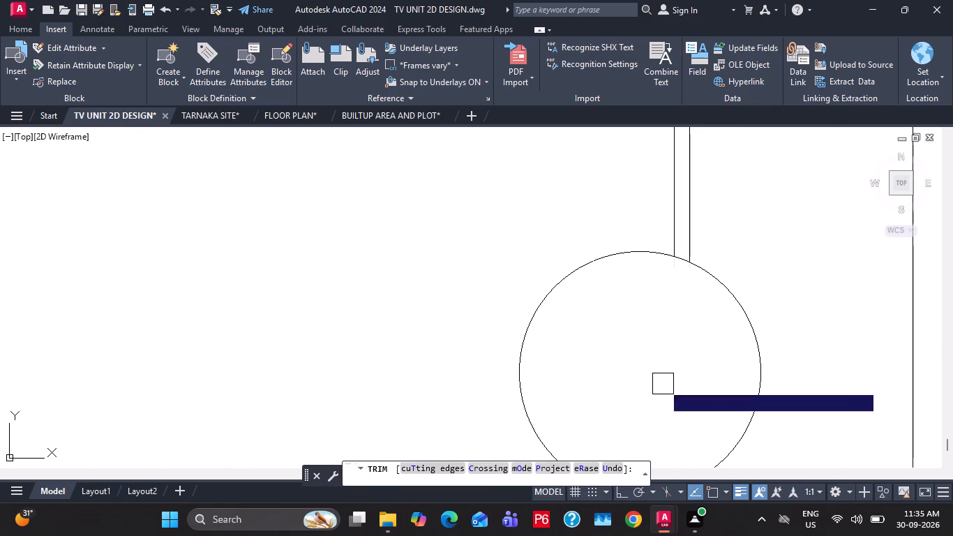
{"action": "scroll", "coordinate": [675, 336], "scroll_direction": "down", "scroll_amount": 2}
{"action": "middle_click_drag", "start_coordinate": [696, 350], "coordinate": [700, 289]}
{"action": "scroll", "coordinate": [685, 333], "scroll_direction": "up", "scroll_amount": 6}
{"action": "left_click", "coordinate": [618, 367]}
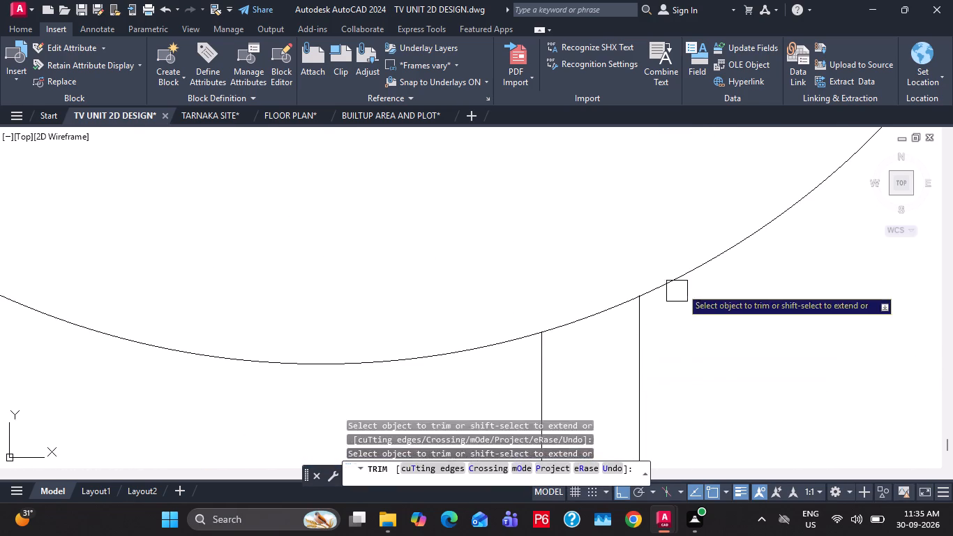
{"action": "key", "text": "Escape"}
Delete the two leftover long vertical lines running below the elevation frame.
{"action": "scroll", "coordinate": [681, 288], "scroll_direction": "down", "scroll_amount": 7}
{"action": "middle_click_drag", "start_coordinate": [721, 341], "coordinate": [719, 269]}
{"action": "middle_click_drag", "start_coordinate": [710, 345], "coordinate": [713, 318]}
{"action": "scroll", "coordinate": [695, 272], "scroll_direction": "down", "scroll_amount": 2}
{"action": "left_click_drag", "start_coordinate": [744, 396], "coordinate": [721, 395]}
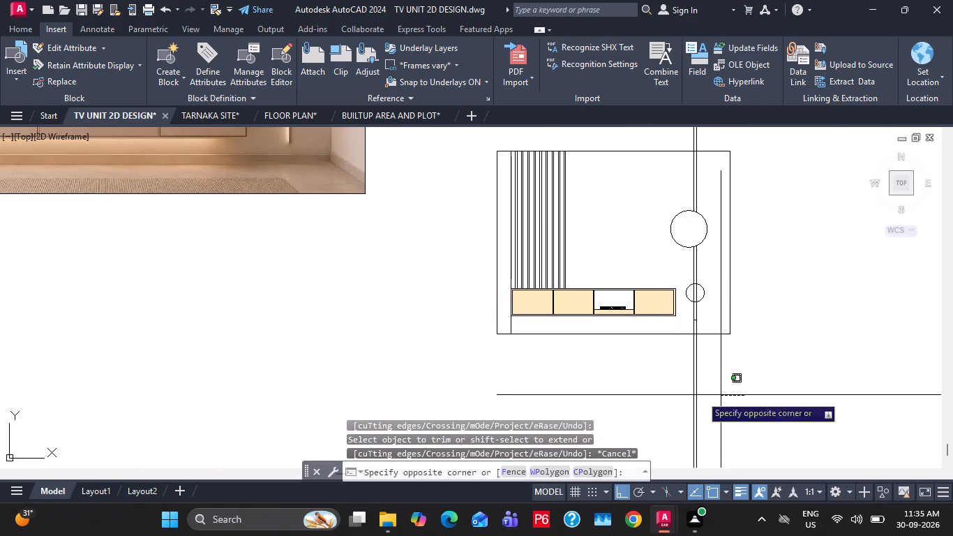
{"action": "left_click", "coordinate": [656, 392]}
{"action": "key", "text": "Delete"}
Extend both vertical edges of the strip between the two circles up to the large circle.
{"action": "scroll", "coordinate": [700, 221], "scroll_direction": "up", "scroll_amount": 2}
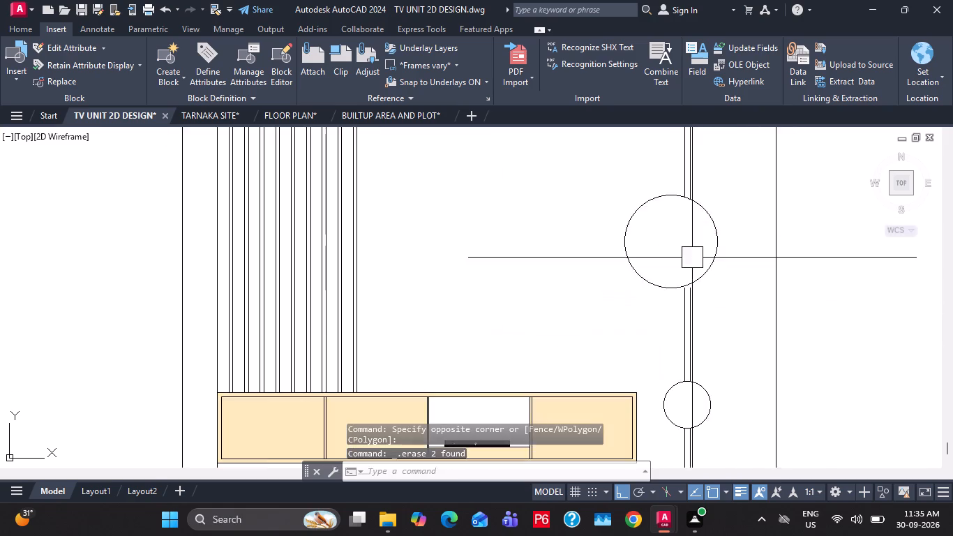
{"action": "scroll", "coordinate": [692, 271], "scroll_direction": "up", "scroll_amount": 1}
{"action": "key", "text": "e"}
{"action": "key", "text": "x"}
{"action": "key", "text": "space"}
{"action": "scroll", "coordinate": [677, 311], "scroll_direction": "up", "scroll_amount": 1}
{"action": "left_click", "coordinate": [689, 303]}
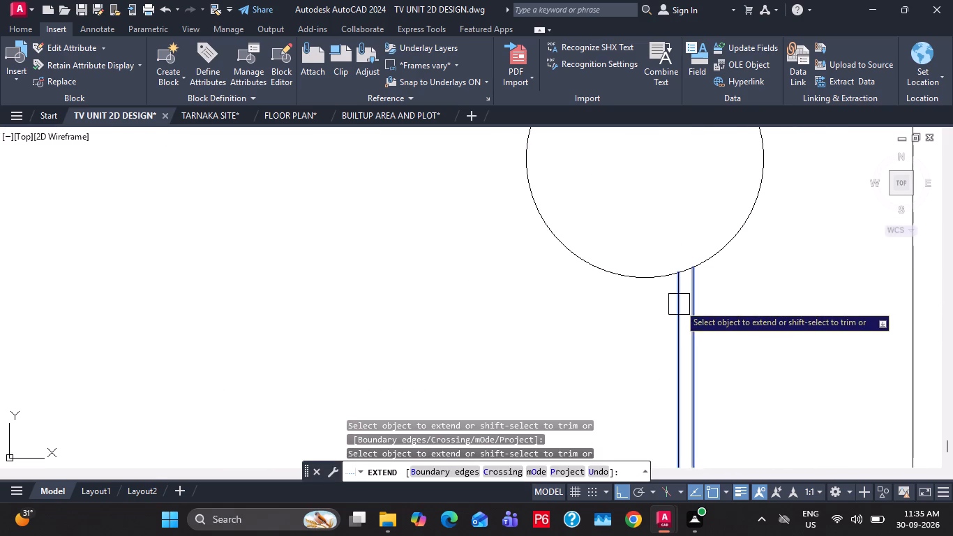
{"action": "left_click", "coordinate": [679, 304]}
{"action": "key", "text": "Escape"}
Move the 1' radius circle straight down about 5" over the strip that joins it to the small circle.
{"action": "scroll", "coordinate": [699, 283], "scroll_direction": "down", "scroll_amount": 3}
{"action": "middle_click_drag", "start_coordinate": [705, 239], "coordinate": [702, 299]}
{"action": "scroll", "coordinate": [739, 250], "scroll_direction": "down", "scroll_amount": 1}
{"action": "middle_click_drag", "start_coordinate": [733, 236], "coordinate": [732, 288]}
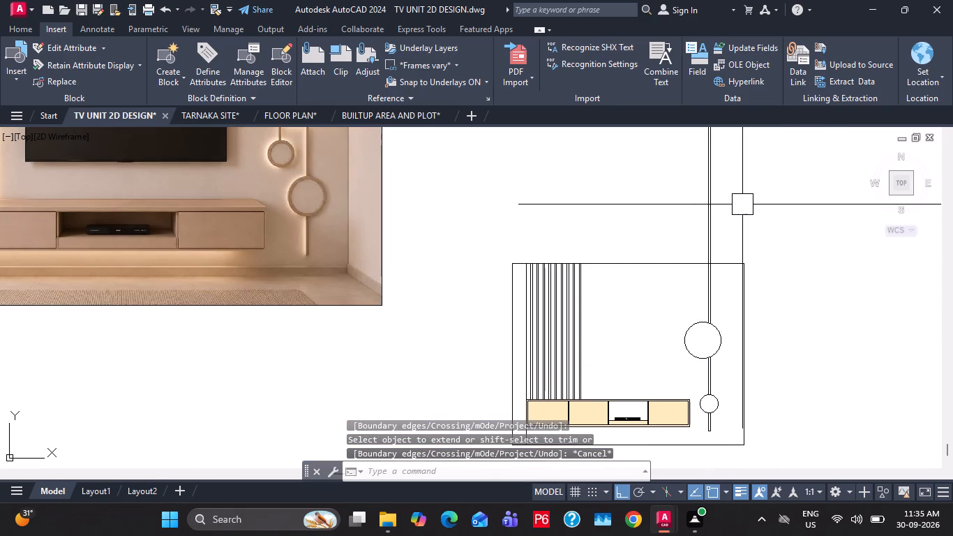
{"action": "left_click", "coordinate": [742, 199]}
{"action": "key", "text": "Escape"}
{"action": "scroll", "coordinate": [745, 188], "scroll_direction": "down", "scroll_amount": 1}
{"action": "middle_click_drag", "start_coordinate": [744, 193], "coordinate": [759, 267]}
{"action": "scroll", "coordinate": [758, 270], "scroll_direction": "down", "scroll_amount": 1}
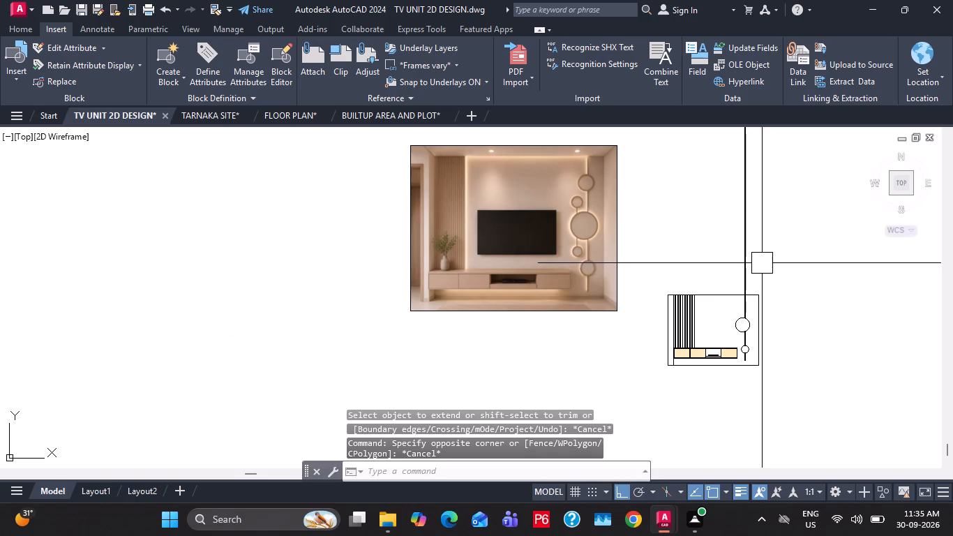
{"action": "scroll", "coordinate": [740, 377], "scroll_direction": "up", "scroll_amount": 2}
{"action": "scroll", "coordinate": [735, 285], "scroll_direction": "up", "scroll_amount": 1}
{"action": "left_click", "coordinate": [733, 261]}
{"action": "scroll", "coordinate": [703, 283], "scroll_direction": "up", "scroll_amount": 1}
{"action": "key", "text": "m"}
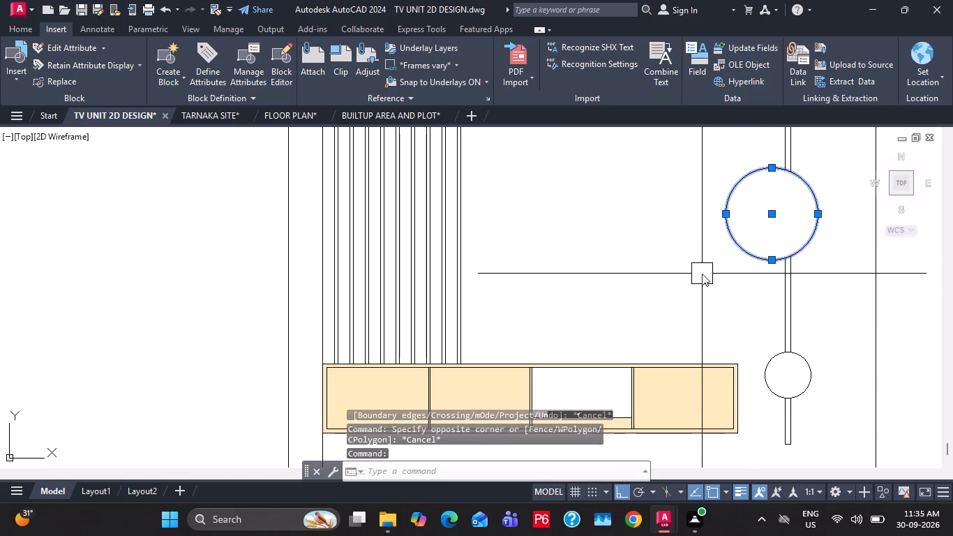
{"action": "key", "text": "space"}
{"action": "left_click", "coordinate": [696, 256]}
{"action": "left_click", "coordinate": [695, 276]}
{"action": "key", "text": "Escape"}
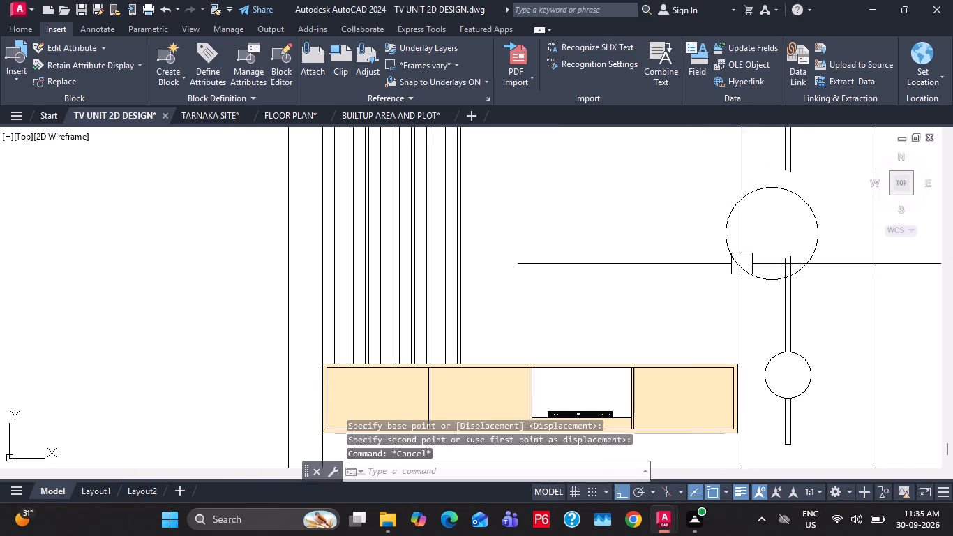
{"action": "key", "text": "Escape"}
Trim the two lower strip edges where they project inside the moved circle.
{"action": "key", "text": "t"}
{"action": "key", "text": "r"}
{"action": "key", "text": "space"}
{"action": "scroll", "coordinate": [804, 249], "scroll_direction": "up", "scroll_amount": 2}
{"action": "left_click", "coordinate": [771, 279]}
{"action": "left_click", "coordinate": [749, 288]}
{"action": "key", "text": "Escape"}
{"action": "scroll", "coordinate": [749, 288], "scroll_direction": "down", "scroll_amount": 2}
Reduce the large circle's radius to about 9.5" by stretching its quadrant point inward.
{"action": "left_click", "coordinate": [768, 282]}
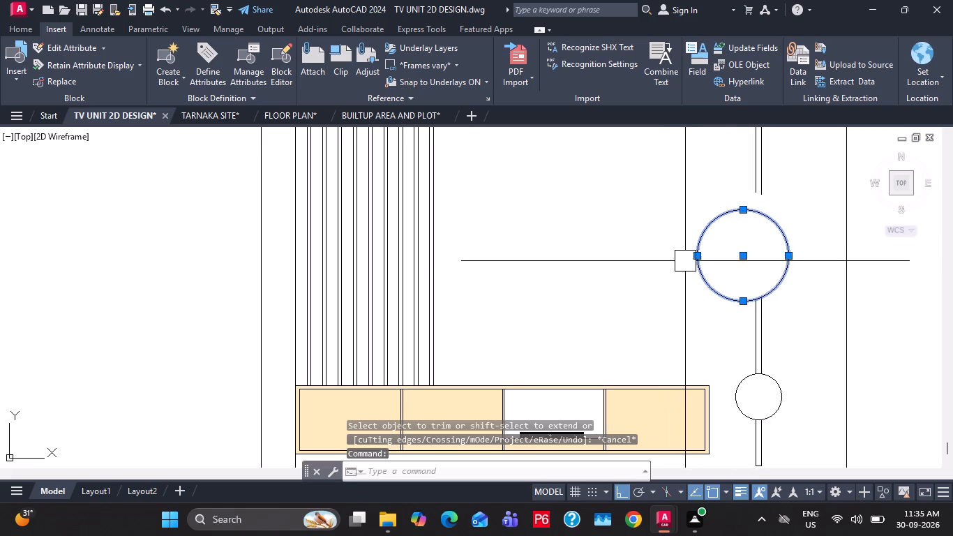
{"action": "left_click", "coordinate": [694, 258]}
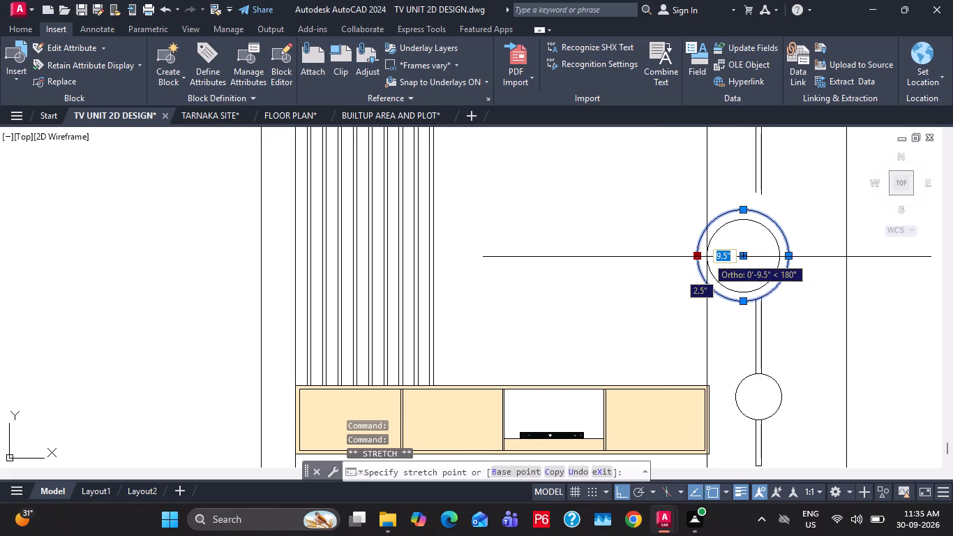
{"action": "left_click", "coordinate": [707, 257]}
{"action": "key", "text": "Escape"}
{"action": "key", "text": "Escape"}
Move the reduced circle down so its lower arc meets the top of the strip above the small circle.
{"action": "scroll", "coordinate": [753, 304], "scroll_direction": "up", "scroll_amount": 1}
{"action": "left_click", "coordinate": [777, 271]}
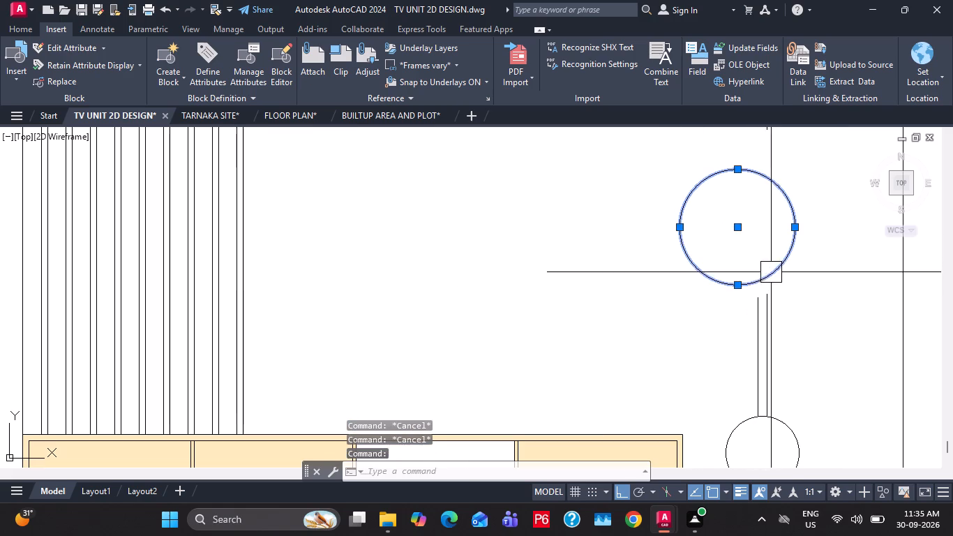
{"action": "key", "text": "m"}
{"action": "key", "text": "space"}
{"action": "left_click", "coordinate": [757, 285]}
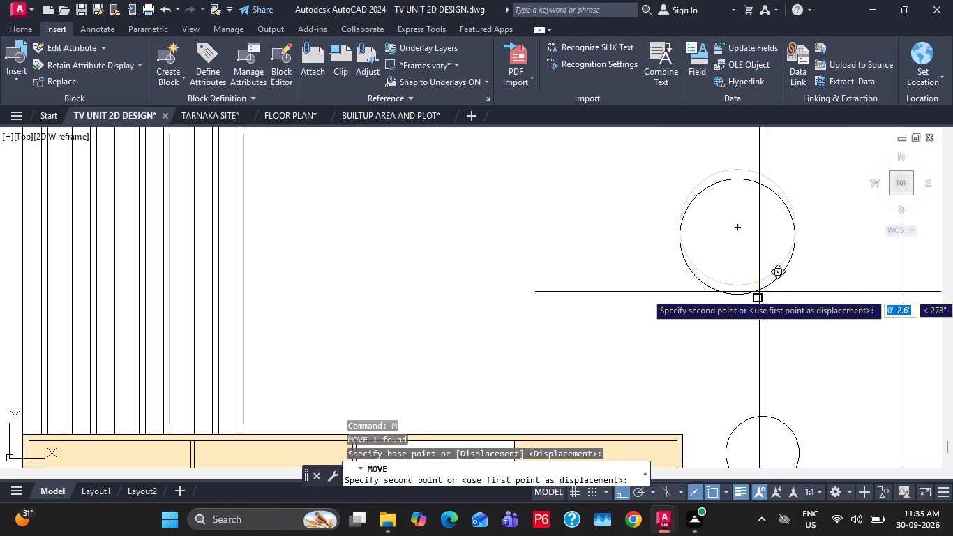
{"action": "left_click", "coordinate": [759, 292]}
{"action": "scroll", "coordinate": [788, 264], "scroll_direction": "down", "scroll_amount": 2}
{"action": "middle_click_drag", "start_coordinate": [797, 234], "coordinate": [781, 297]}
{"action": "scroll", "coordinate": [779, 279], "scroll_direction": "up", "scroll_amount": 1}
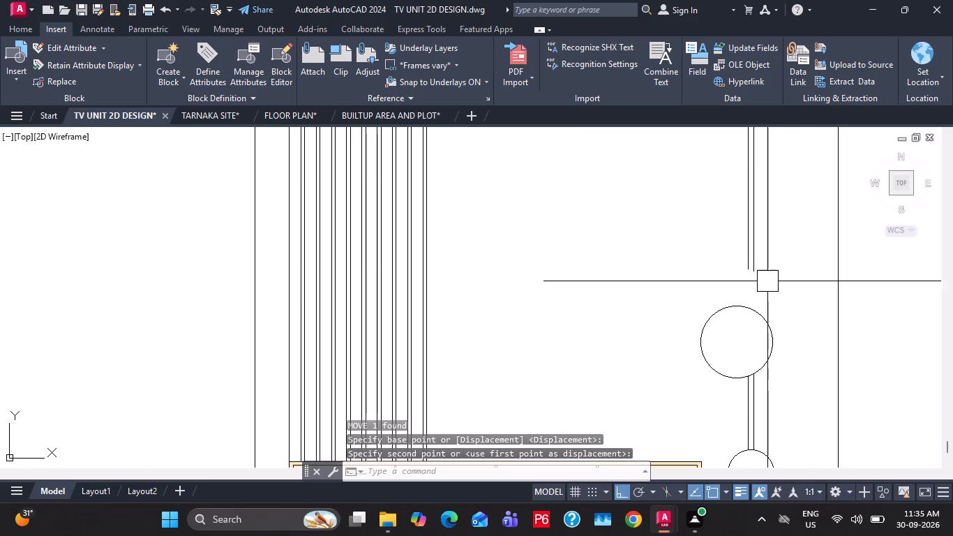
Extend the two upper vertical strip lines down to the top of the reduced circle.
{"action": "key", "text": "e"}
{"action": "key", "text": "x"}
{"action": "key", "text": "space"}
{"action": "left_click", "coordinate": [758, 251]}
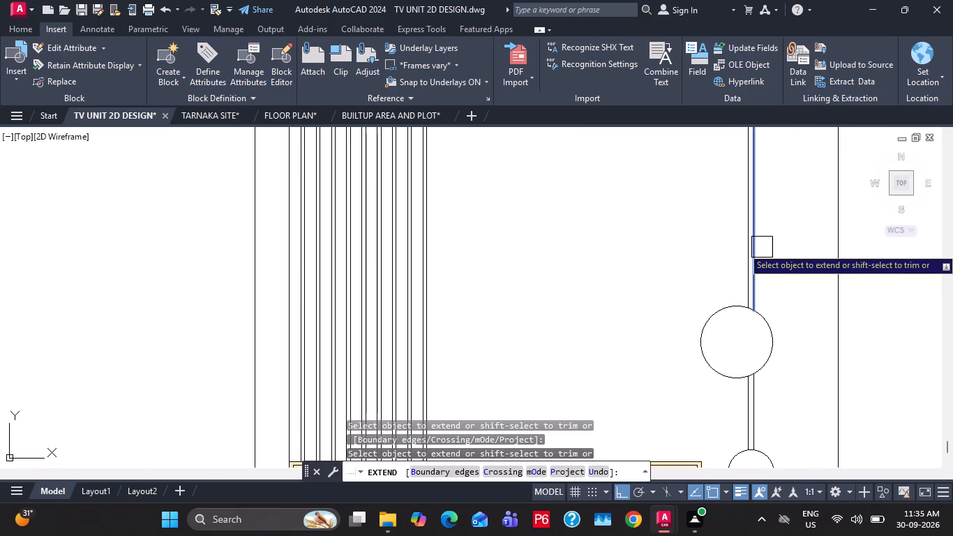
{"action": "left_click", "coordinate": [763, 247]}
{"action": "key", "text": "Escape"}
Compare the drawn circles and strip with the circular wall decor in the reference image.
{"action": "scroll", "coordinate": [752, 251], "scroll_direction": "down", "scroll_amount": 3}
{"action": "middle_click_drag", "start_coordinate": [817, 259], "coordinate": [788, 352]}
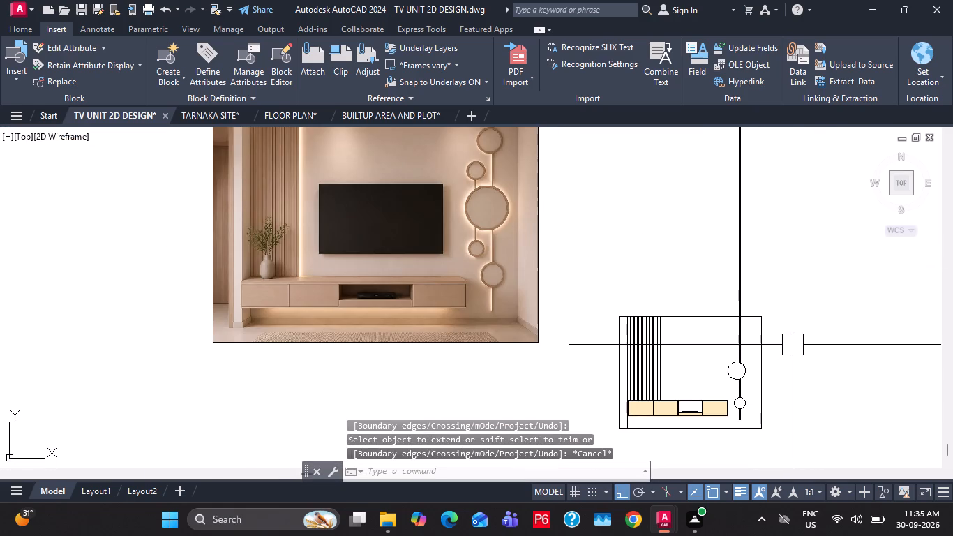
{"action": "middle_click_drag", "start_coordinate": [793, 349], "coordinate": [799, 429]}
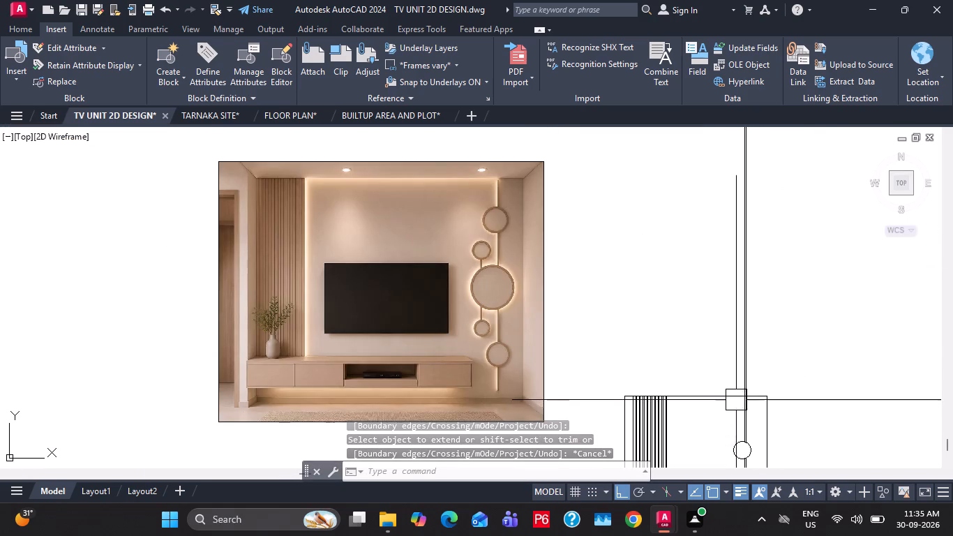
{"action": "scroll", "coordinate": [752, 417], "scroll_direction": "up", "scroll_amount": 1}
{"action": "middle_click_drag", "start_coordinate": [762, 424], "coordinate": [753, 379]}
{"action": "scroll", "coordinate": [737, 394], "scroll_direction": "up", "scroll_amount": 1}
{"action": "scroll", "coordinate": [742, 382], "scroll_direction": "down", "scroll_amount": 2}
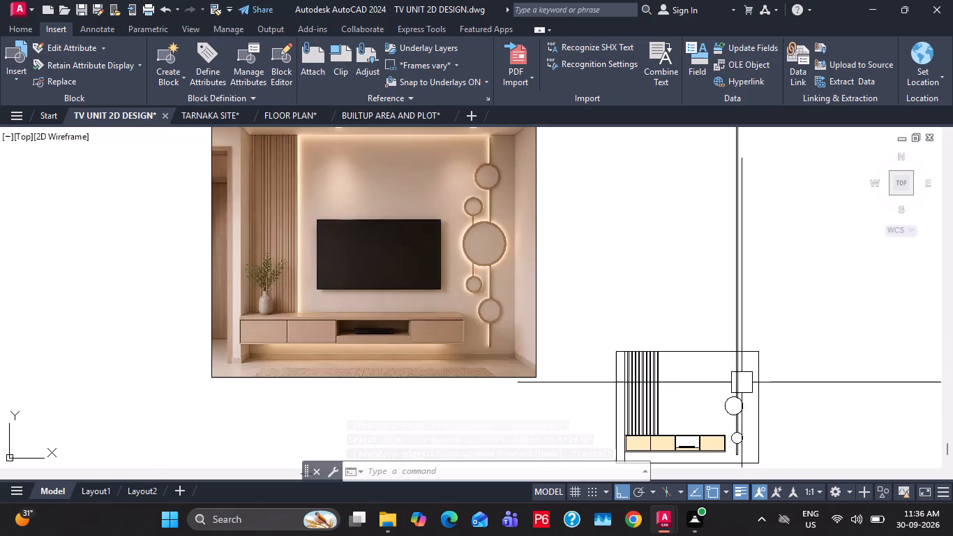
{"action": "middle_click_drag", "start_coordinate": [741, 362], "coordinate": [742, 401]}
{"action": "scroll", "coordinate": [742, 401], "scroll_direction": "up", "scroll_amount": 2}
{"action": "middle_click_drag", "start_coordinate": [744, 402], "coordinate": [749, 308]}
{"action": "scroll", "coordinate": [744, 344], "scroll_direction": "up", "scroll_amount": 1}
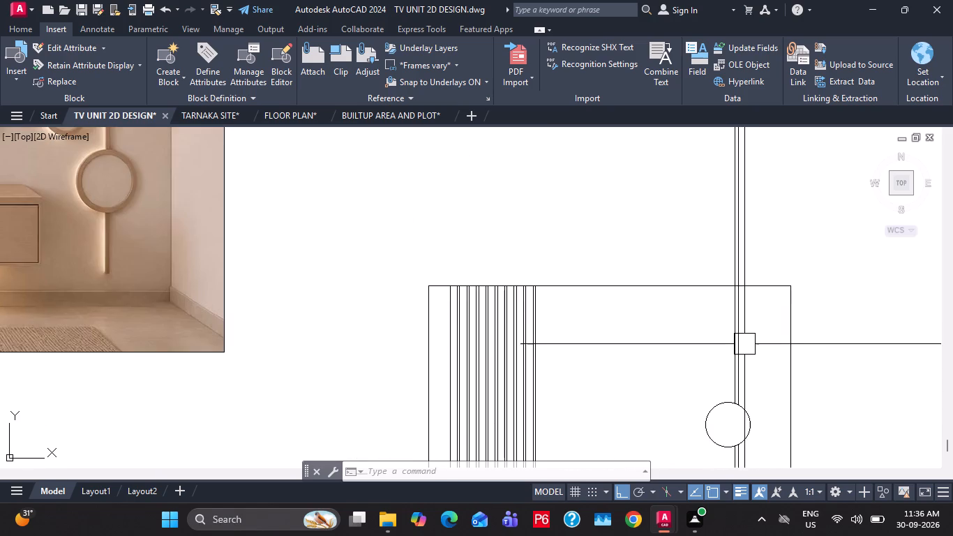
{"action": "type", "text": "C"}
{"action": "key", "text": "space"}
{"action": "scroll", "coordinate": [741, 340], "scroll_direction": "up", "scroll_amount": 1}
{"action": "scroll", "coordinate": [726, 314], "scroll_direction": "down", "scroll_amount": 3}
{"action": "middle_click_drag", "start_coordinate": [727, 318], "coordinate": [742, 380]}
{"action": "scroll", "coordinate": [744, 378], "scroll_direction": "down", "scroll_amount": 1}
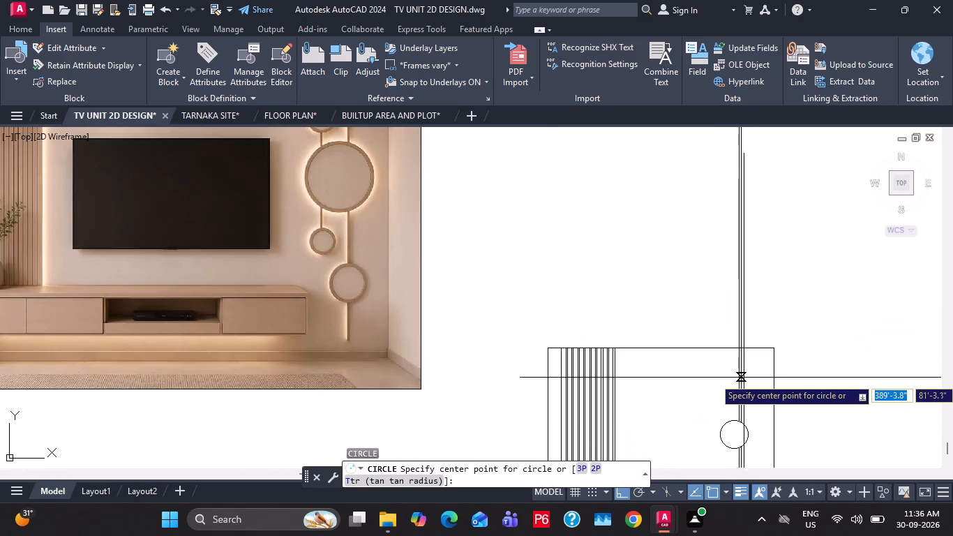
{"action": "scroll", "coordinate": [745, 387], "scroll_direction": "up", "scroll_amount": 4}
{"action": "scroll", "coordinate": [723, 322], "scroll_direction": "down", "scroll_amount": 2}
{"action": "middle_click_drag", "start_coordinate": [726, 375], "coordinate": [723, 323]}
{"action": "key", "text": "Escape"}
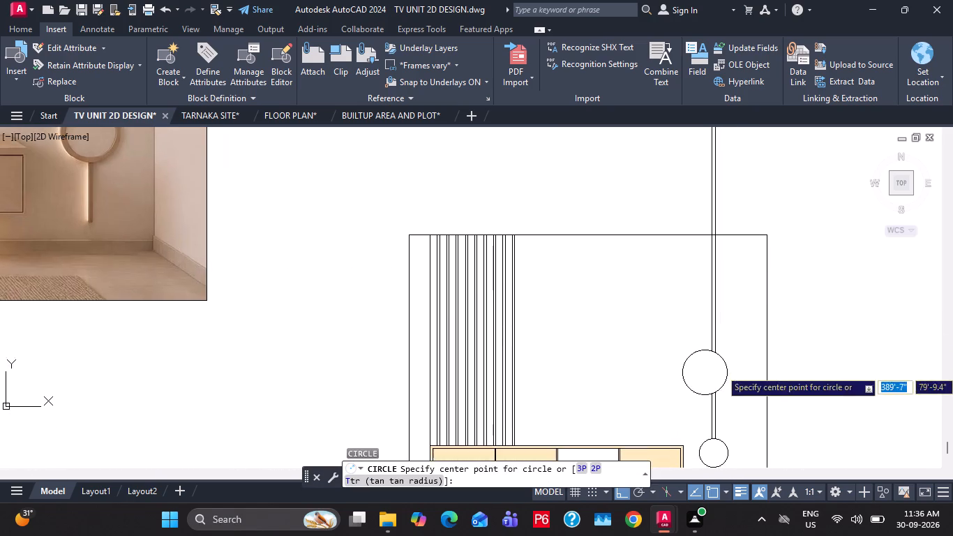
Copy the reduced circle about 3' straight up along the vertical strip.
{"action": "left_click", "coordinate": [694, 393]}
{"action": "key", "text": "c"}
{"action": "type", "text": "O"}
{"action": "key", "text": "space"}
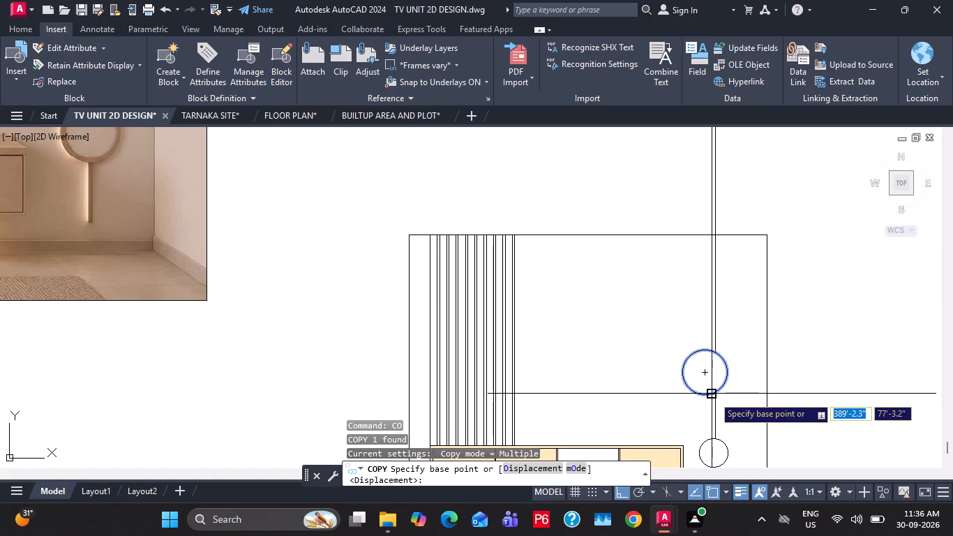
{"action": "scroll", "coordinate": [716, 396], "scroll_direction": "up", "scroll_amount": 2}
{"action": "left_click", "coordinate": [717, 392]}
{"action": "middle_click_drag", "start_coordinate": [742, 183], "coordinate": [738, 331]}
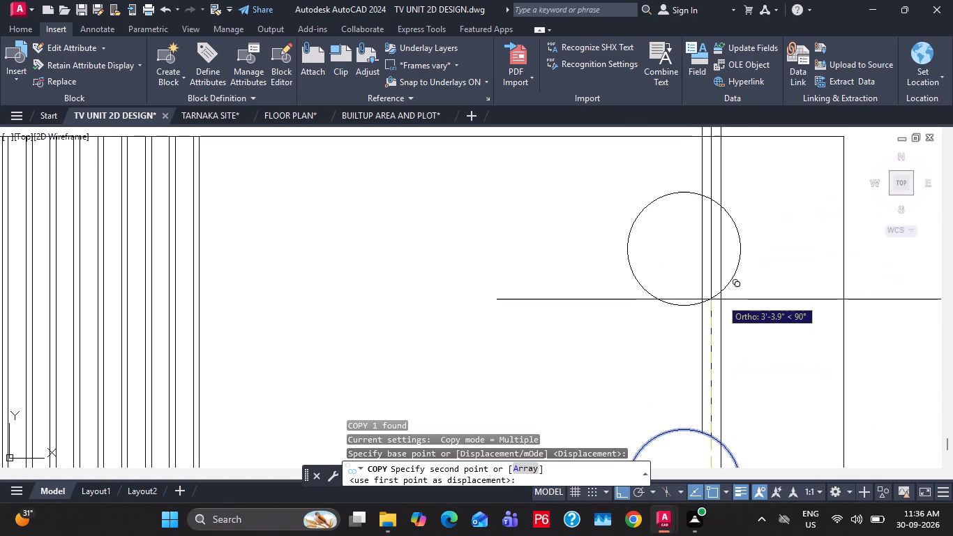
{"action": "left_click", "coordinate": [712, 320]}
{"action": "key", "text": "Escape"}
Reduce the copied upper circle's radius to about 4.9" by stretching its quadrant point inward.
{"action": "left_click", "coordinate": [727, 295]}
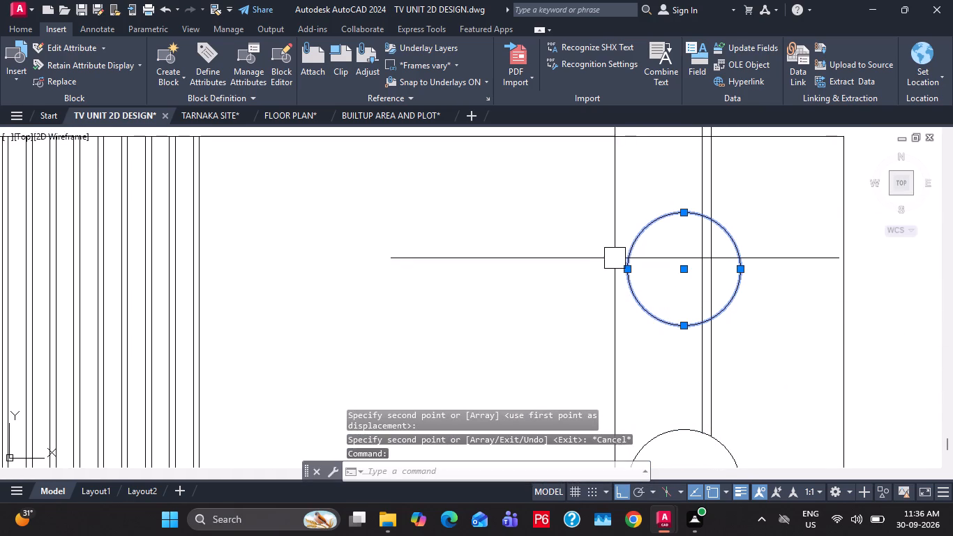
{"action": "left_click", "coordinate": [626, 267]}
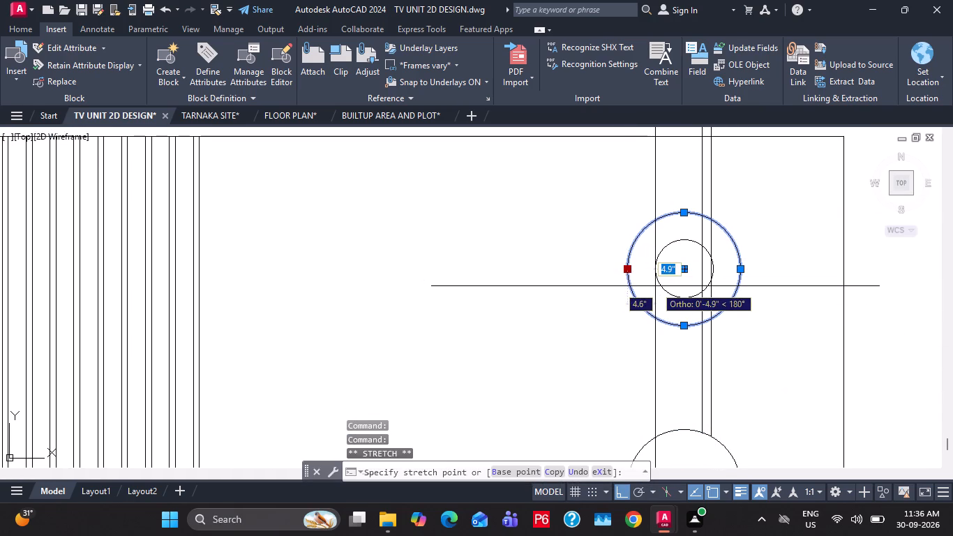
{"action": "left_click", "coordinate": [655, 286]}
{"action": "scroll", "coordinate": [695, 280], "scroll_direction": "down", "scroll_amount": 2}
{"action": "middle_click_drag", "start_coordinate": [703, 299], "coordinate": [719, 358]}
{"action": "scroll", "coordinate": [717, 337], "scroll_direction": "down", "scroll_amount": 2}
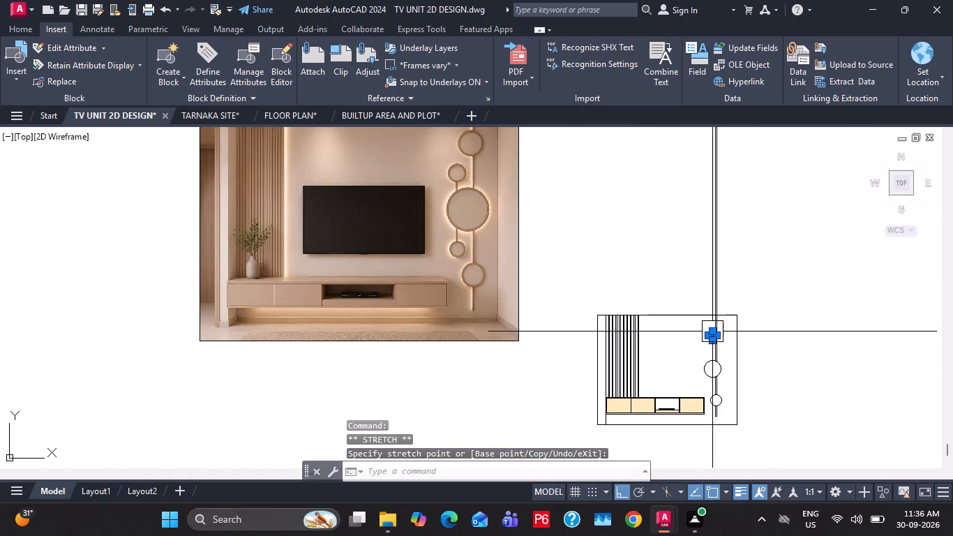
{"action": "middle_click_drag", "start_coordinate": [723, 310], "coordinate": [722, 301]}
{"action": "scroll", "coordinate": [730, 326], "scroll_direction": "up", "scroll_amount": 3}
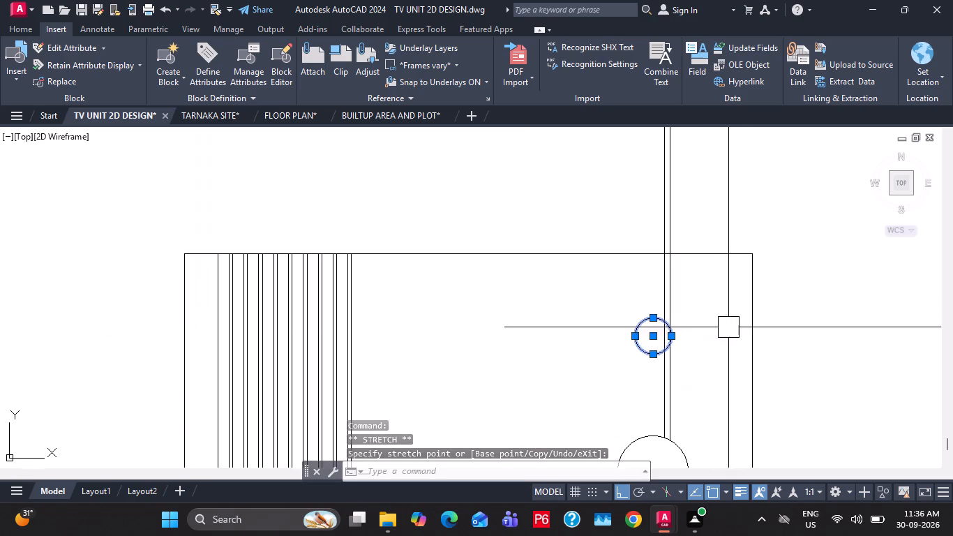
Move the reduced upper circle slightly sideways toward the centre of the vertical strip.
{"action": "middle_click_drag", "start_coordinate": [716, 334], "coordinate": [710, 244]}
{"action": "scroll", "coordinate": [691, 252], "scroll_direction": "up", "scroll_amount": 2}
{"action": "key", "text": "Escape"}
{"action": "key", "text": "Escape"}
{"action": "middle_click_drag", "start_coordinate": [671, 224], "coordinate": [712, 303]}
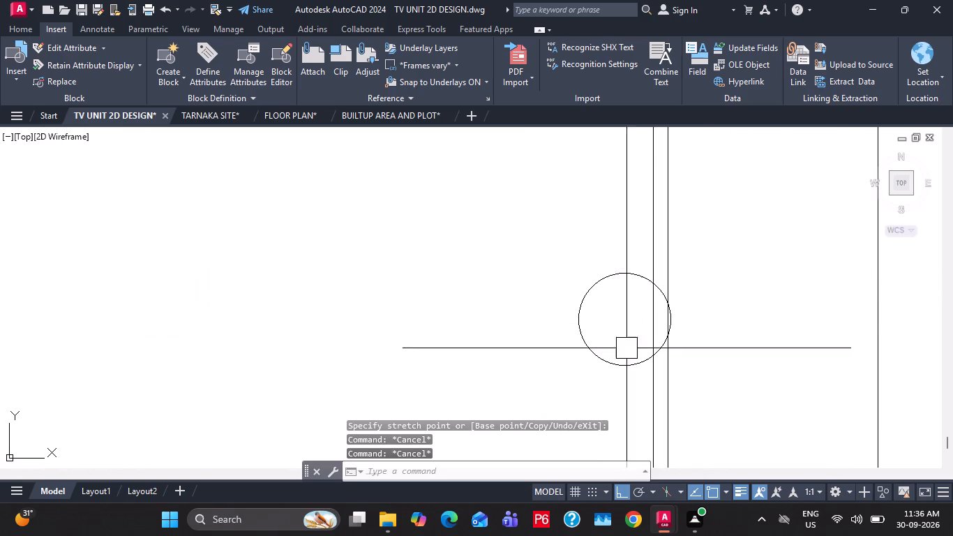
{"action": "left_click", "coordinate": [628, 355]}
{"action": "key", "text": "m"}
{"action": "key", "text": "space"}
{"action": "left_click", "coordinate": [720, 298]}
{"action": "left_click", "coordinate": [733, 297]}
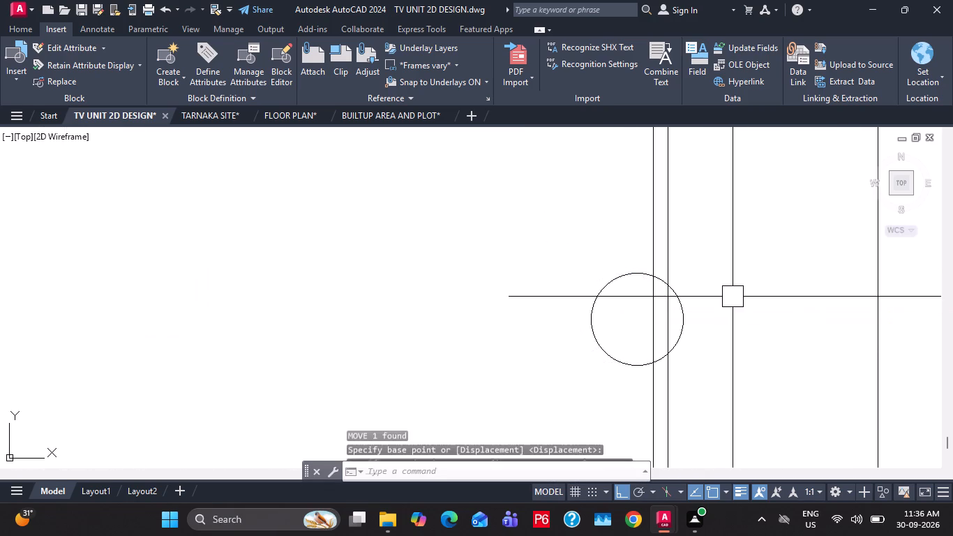
Trim the vertical strip lines that pass through the inside of the small upper circle.
{"action": "scroll", "coordinate": [705, 290], "scroll_direction": "down", "scroll_amount": 2}
{"action": "middle_click_drag", "start_coordinate": [718, 319], "coordinate": [714, 310]}
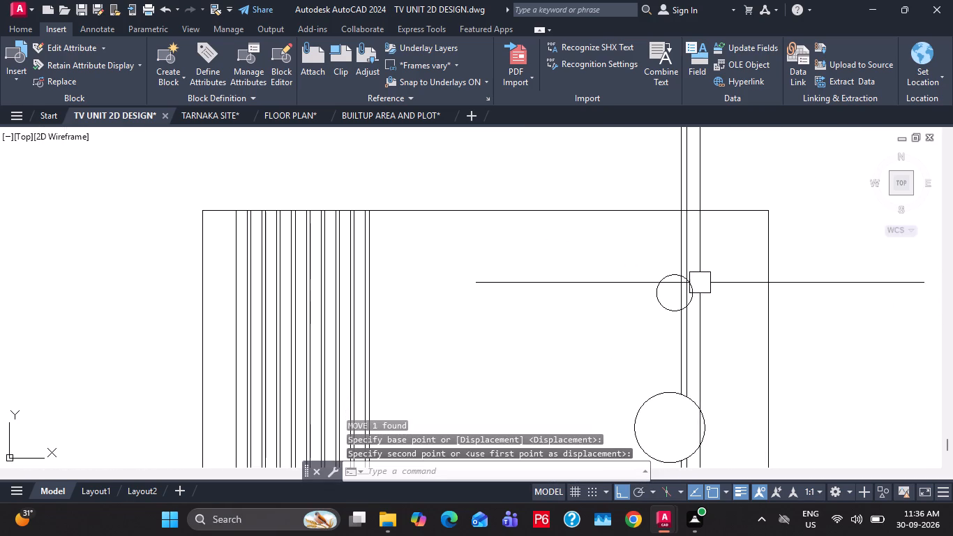
{"action": "scroll", "coordinate": [698, 280], "scroll_direction": "up", "scroll_amount": 1}
{"action": "type", "text": "TR"}
{"action": "key", "text": "space"}
{"action": "scroll", "coordinate": [668, 299], "scroll_direction": "up", "scroll_amount": 2}
{"action": "left_click", "coordinate": [684, 309]}
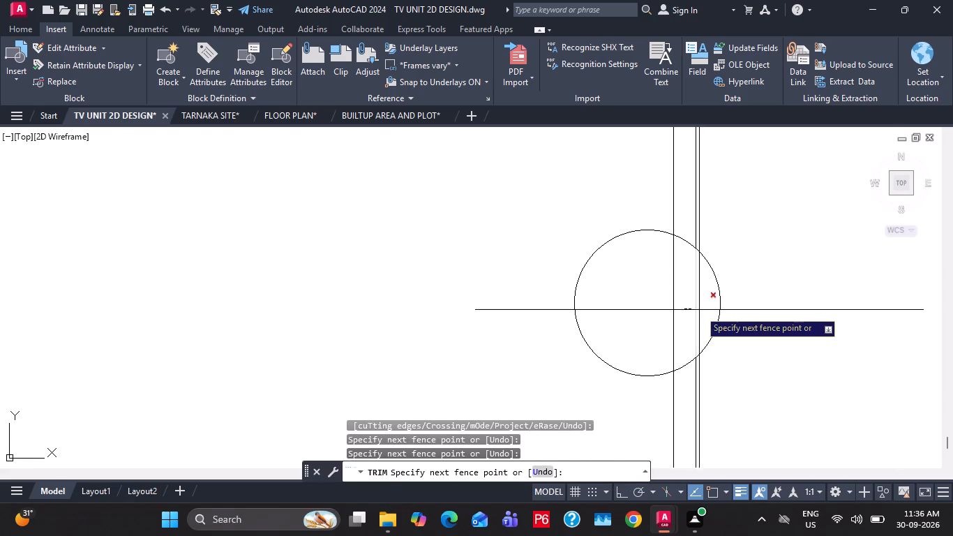
{"action": "left_click", "coordinate": [699, 310]}
{"action": "left_click", "coordinate": [678, 311]}
Trim the vertical strip lines that extend above the top edge of the wall outline.
{"action": "scroll", "coordinate": [677, 306], "scroll_direction": "down", "scroll_amount": 2}
{"action": "middle_click_drag", "start_coordinate": [712, 253], "coordinate": [703, 326]}
{"action": "left_click", "coordinate": [730, 167]}
{"action": "left_click", "coordinate": [637, 177]}
{"action": "key", "text": "Escape"}
{"action": "scroll", "coordinate": [679, 183], "scroll_direction": "down", "scroll_amount": 3}
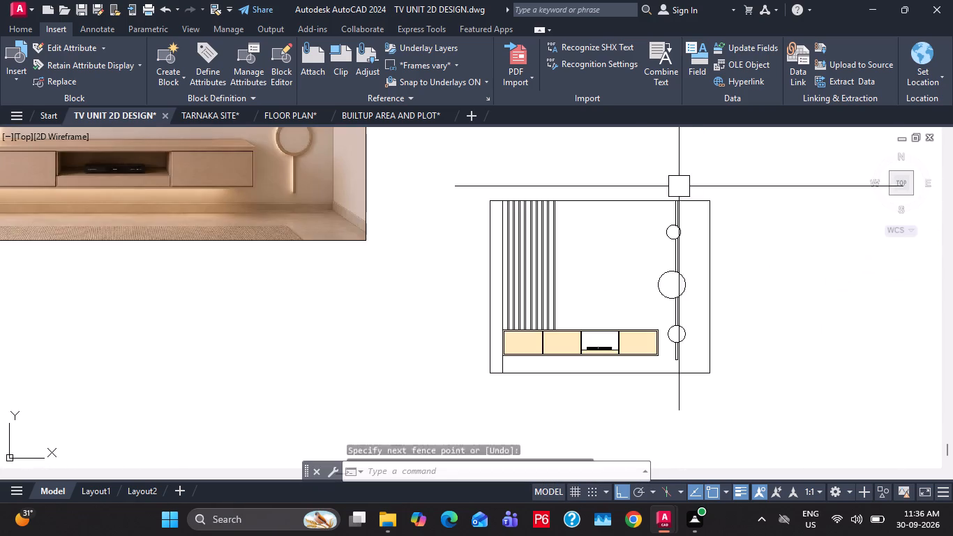
{"action": "key", "text": "Escape"}
Check the circle sizes against the reference image and delete the small upper circle.
{"action": "middle_click_drag", "start_coordinate": [719, 198], "coordinate": [735, 280]}
{"action": "middle_click_drag", "start_coordinate": [740, 296], "coordinate": [759, 371]}
{"action": "scroll", "coordinate": [771, 301], "scroll_direction": "down", "scroll_amount": 1}
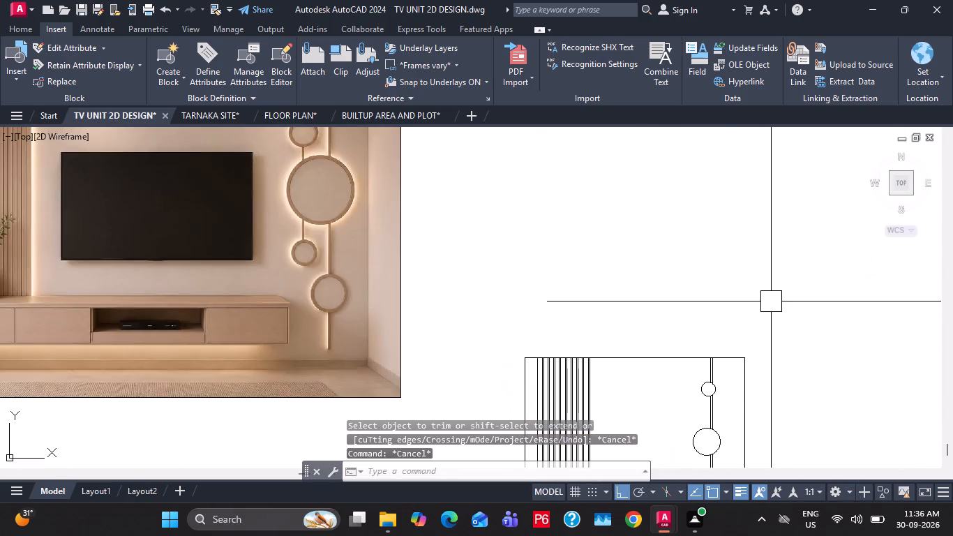
{"action": "middle_click_drag", "start_coordinate": [771, 304], "coordinate": [780, 336]}
{"action": "scroll", "coordinate": [780, 336], "scroll_direction": "down", "scroll_amount": 1}
{"action": "middle_click_drag", "start_coordinate": [765, 320], "coordinate": [735, 246]}
{"action": "scroll", "coordinate": [732, 304], "scroll_direction": "up", "scroll_amount": 2}
{"action": "left_click", "coordinate": [716, 290]}
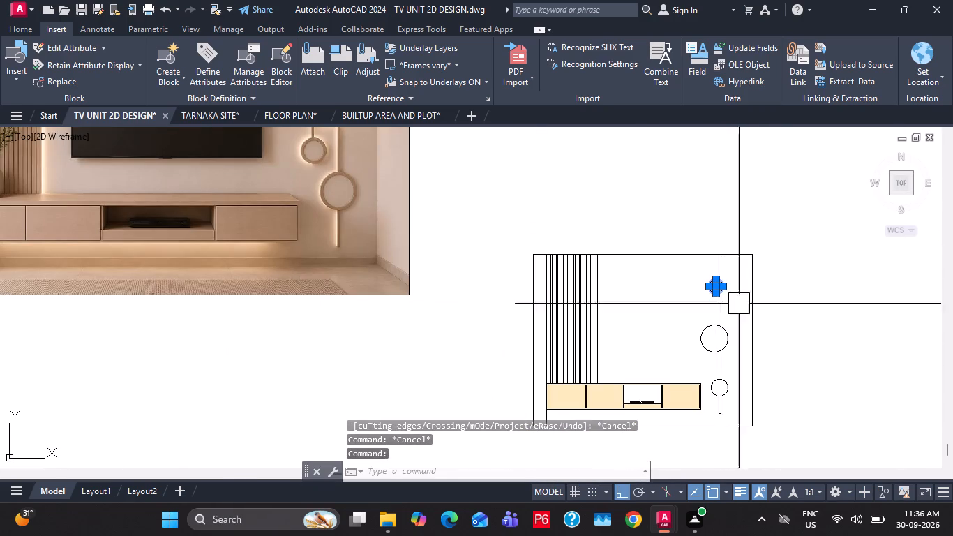
{"action": "key", "text": "Delete"}
Copy the lower circle about 6' straight up along the strip, using its bottom quadrant as base point.
{"action": "scroll", "coordinate": [735, 419], "scroll_direction": "up", "scroll_amount": 2}
{"action": "left_click", "coordinate": [716, 345]}
{"action": "key", "text": "c"}
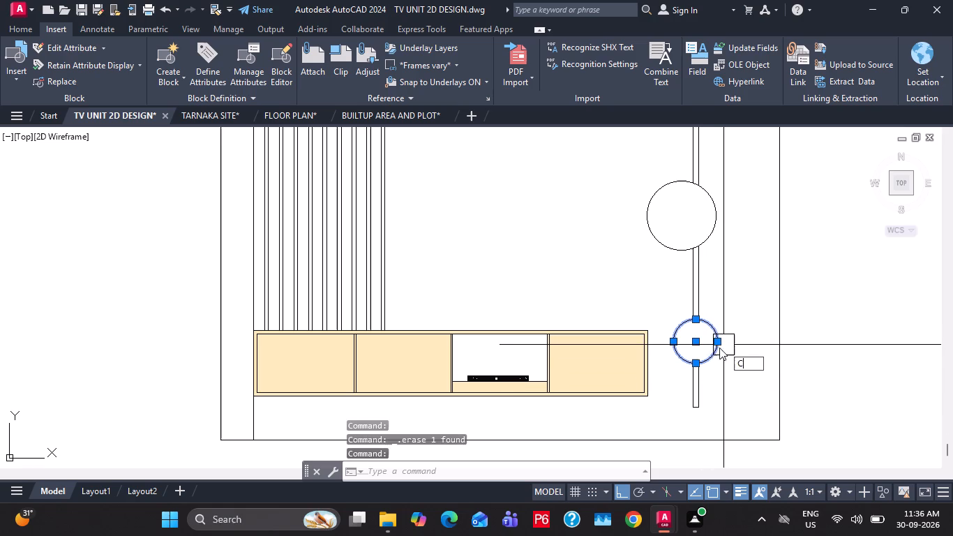
{"action": "key", "text": "o"}
{"action": "key", "text": "space"}
{"action": "scroll", "coordinate": [696, 369], "scroll_direction": "up", "scroll_amount": 3}
{"action": "left_click", "coordinate": [695, 358]}
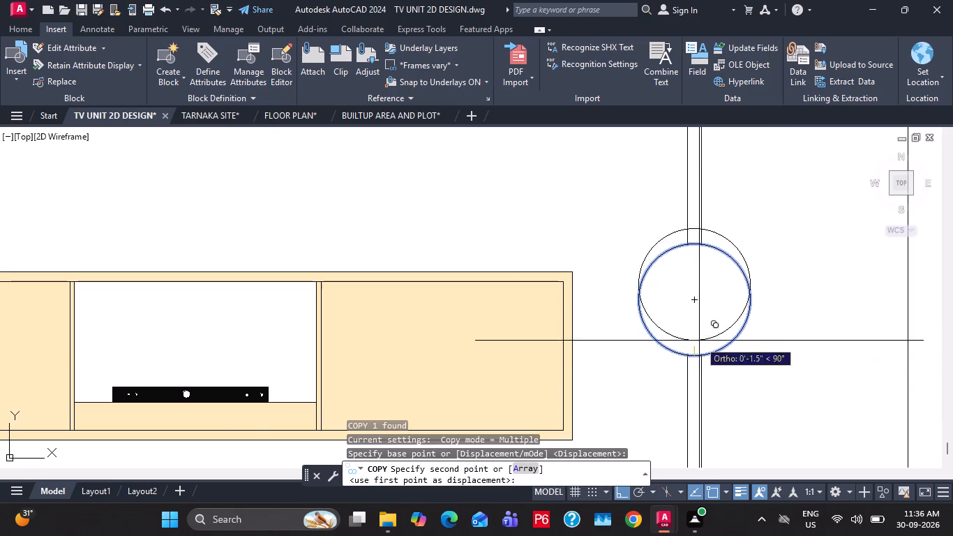
{"action": "scroll", "coordinate": [699, 341], "scroll_direction": "down", "scroll_amount": 3}
{"action": "middle_click_drag", "start_coordinate": [703, 257], "coordinate": [692, 401]}
{"action": "scroll", "coordinate": [676, 334], "scroll_direction": "up", "scroll_amount": 3}
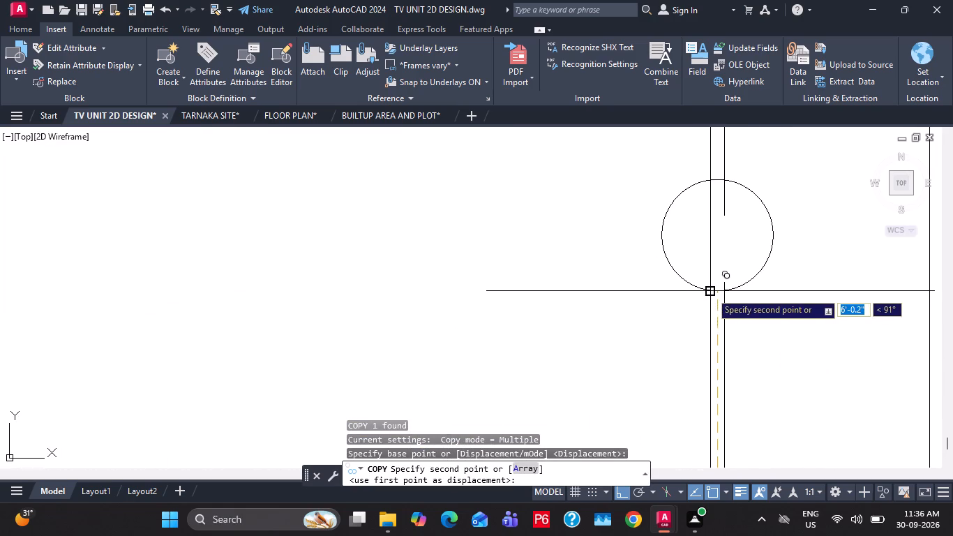
{"action": "left_click", "coordinate": [718, 288]}
{"action": "key", "text": "Escape"}
{"action": "key", "text": "Escape"}
Move the copied upper circle slightly left so it sits off-centre on the strip.
{"action": "left_click", "coordinate": [779, 245]}
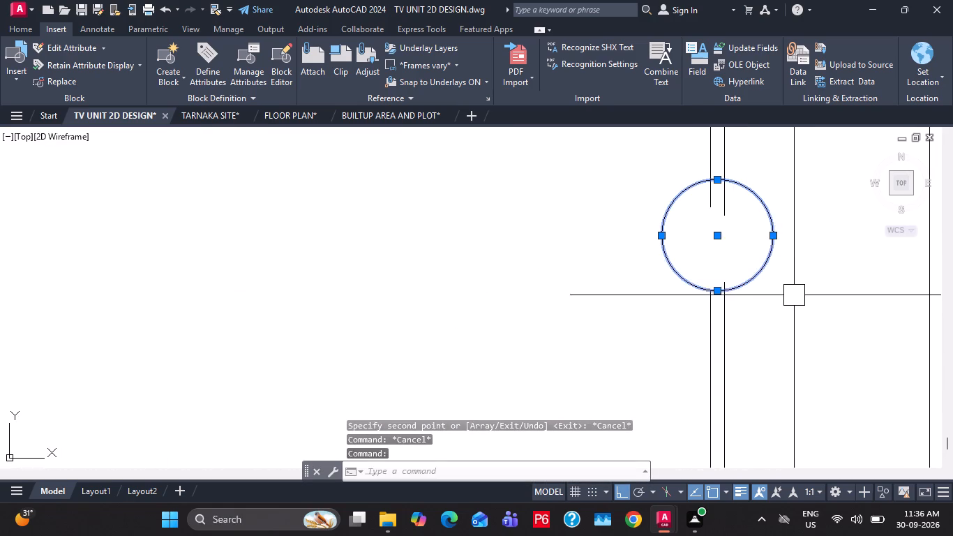
{"action": "key", "text": "m"}
{"action": "key", "text": "space"}
{"action": "left_click", "coordinate": [806, 293]}
{"action": "left_click", "coordinate": [790, 296]}
{"action": "key", "text": "Escape"}
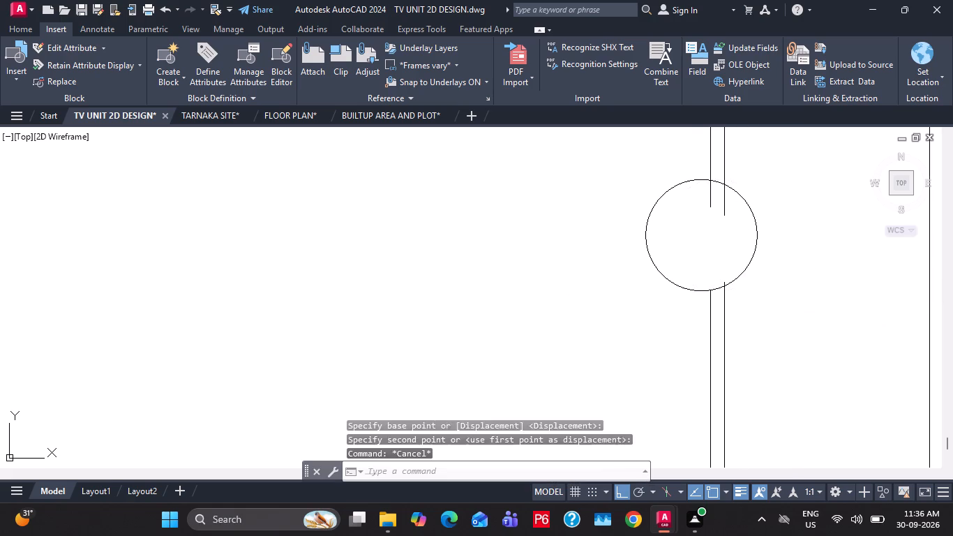
{"action": "key", "text": "Escape"}
Trim the vertical strip line ends left inside the new upper circle.
{"action": "scroll", "coordinate": [725, 239], "scroll_direction": "up", "scroll_amount": 1}
{"action": "type", "text": "TR"}
{"action": "key", "text": "space"}
{"action": "left_click", "coordinate": [721, 192]}
{"action": "left_click", "coordinate": [705, 191]}
{"action": "scroll", "coordinate": [719, 293], "scroll_direction": "up", "scroll_amount": 2}
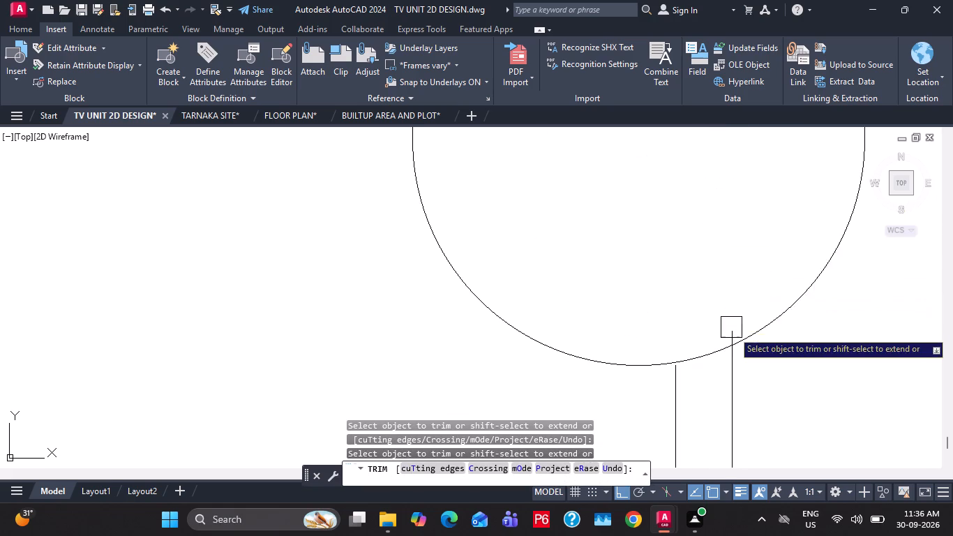
{"action": "left_click", "coordinate": [730, 325]}
{"action": "key", "text": "Escape"}
{"action": "key", "text": "Escape"}
Extend the left strip line below the upper circle up to the circle's edge.
{"action": "type", "text": "EX"}
{"action": "key", "text": "space"}
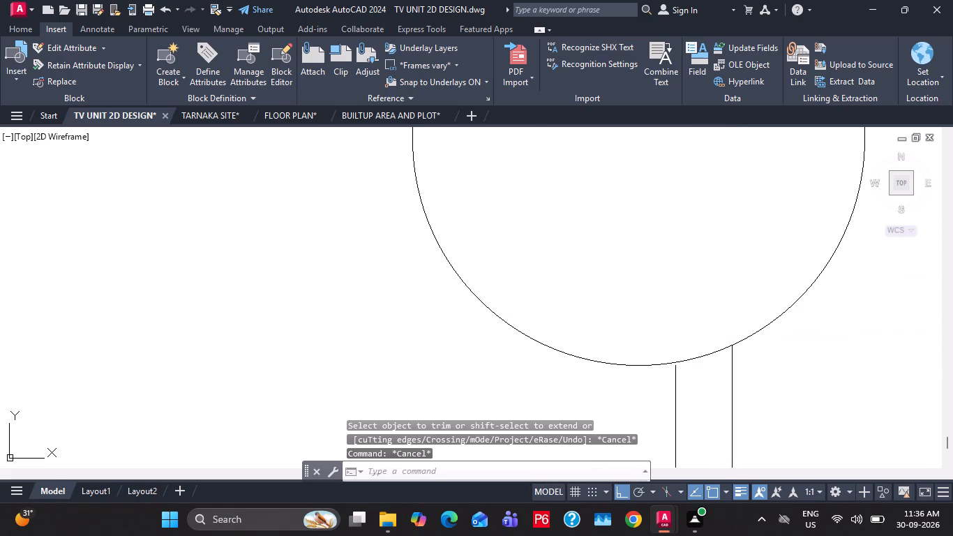
{"action": "left_click", "coordinate": [680, 403]}
{"action": "key", "text": "Escape"}
{"action": "key", "text": "Escape"}
{"action": "scroll", "coordinate": [700, 328], "scroll_direction": "down", "scroll_amount": 3}
{"action": "key", "text": "Escape"}
Copy the strip segment between the middle and lower circles to the left, under the large middle circle.
{"action": "scroll", "coordinate": [714, 253], "scroll_direction": "down", "scroll_amount": 4}
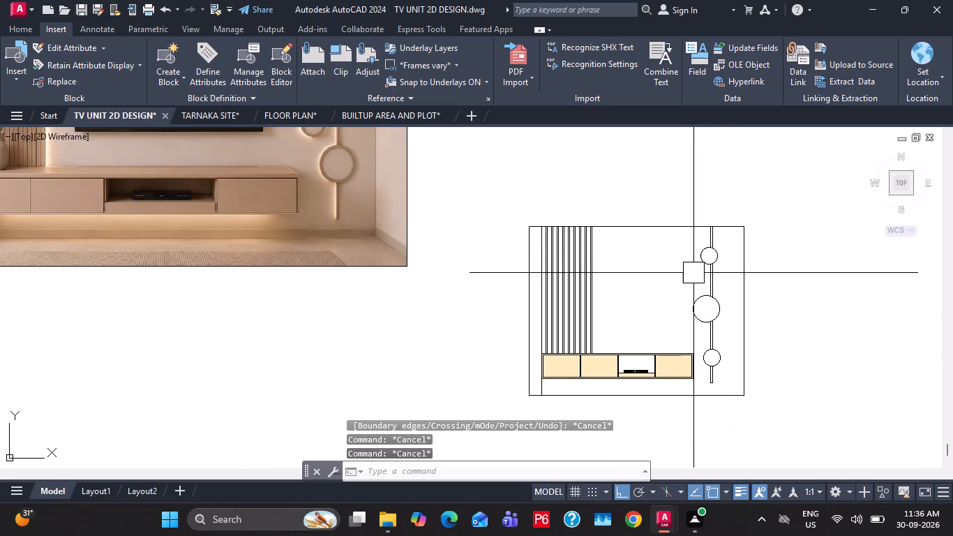
{"action": "middle_click_drag", "start_coordinate": [725, 285], "coordinate": [766, 387]}
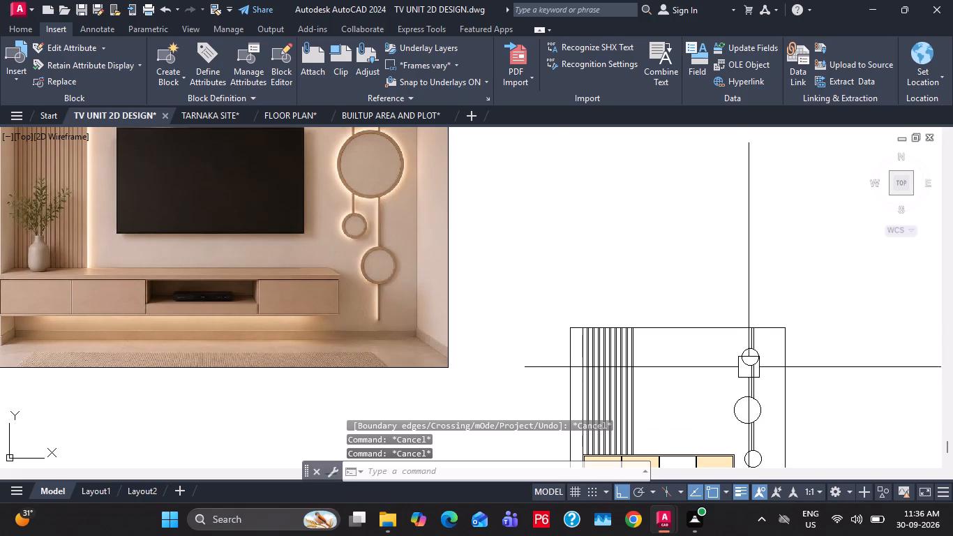
{"action": "scroll", "coordinate": [747, 368], "scroll_direction": "down", "scroll_amount": 1}
{"action": "scroll", "coordinate": [747, 429], "scroll_direction": "up", "scroll_amount": 1}
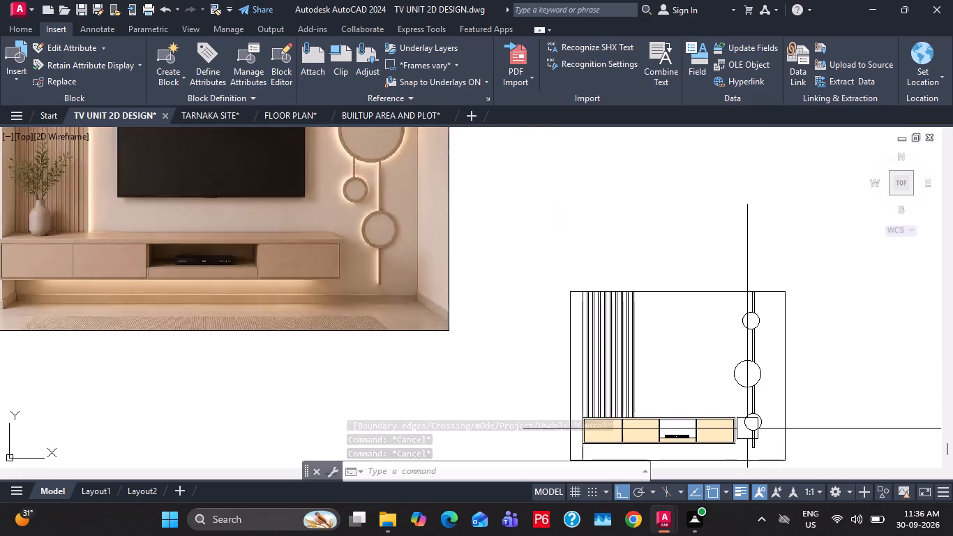
{"action": "scroll", "coordinate": [747, 429], "scroll_direction": "up", "scroll_amount": 3}
{"action": "left_click", "coordinate": [786, 341]}
{"action": "left_click", "coordinate": [730, 350]}
{"action": "type", "text": "CO"}
{"action": "key", "text": "space"}
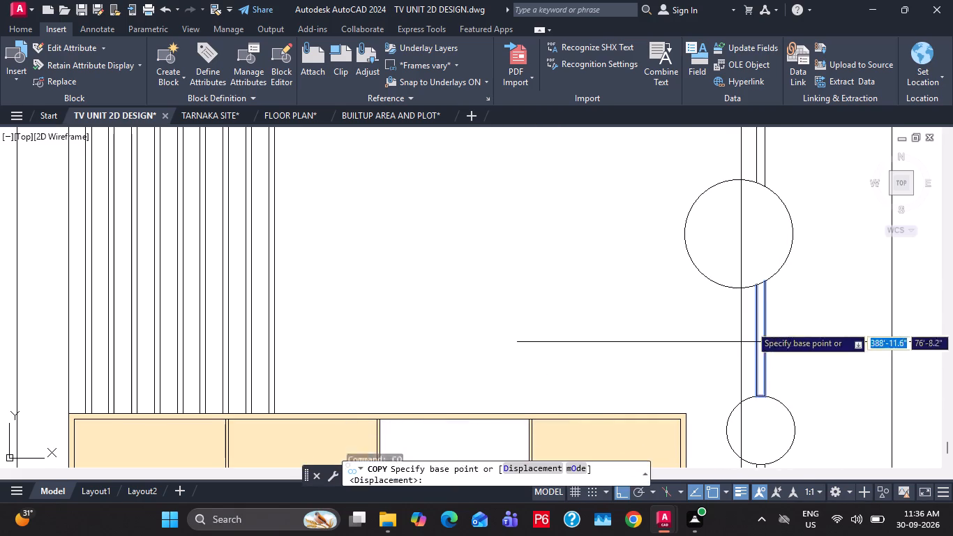
{"action": "scroll", "coordinate": [758, 290], "scroll_direction": "up", "scroll_amount": 1}
{"action": "left_click", "coordinate": [752, 281]}
{"action": "left_click", "coordinate": [673, 276]}
{"action": "key", "text": "Escape"}
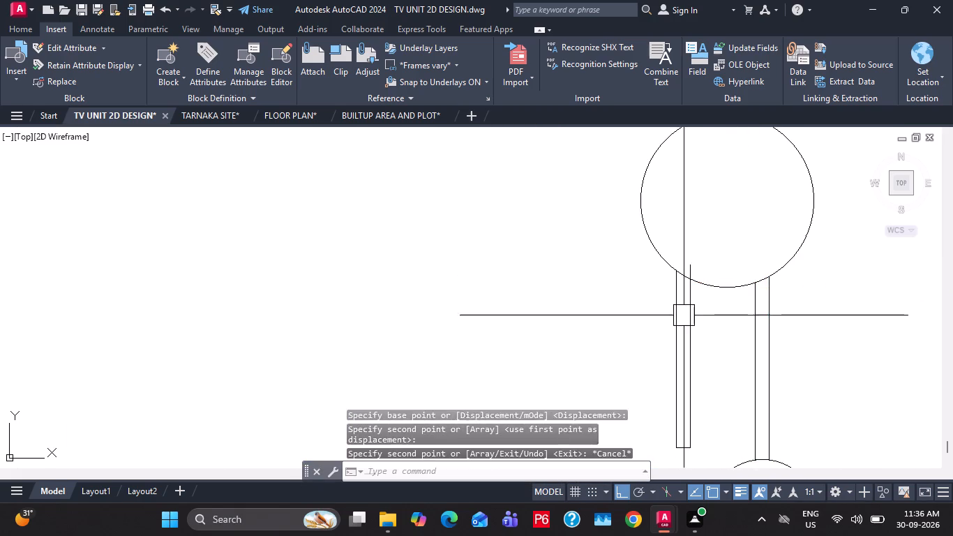
{"action": "key", "text": "Escape"}
Shorten the copied strip by stretching its bottom edge about 6" upward.
{"action": "scroll", "coordinate": [702, 311], "scroll_direction": "down", "scroll_amount": 2}
{"action": "middle_click_drag", "start_coordinate": [709, 352], "coordinate": [714, 320]}
{"action": "scroll", "coordinate": [696, 358], "scroll_direction": "up", "scroll_amount": 3}
{"action": "left_click", "coordinate": [706, 241]}
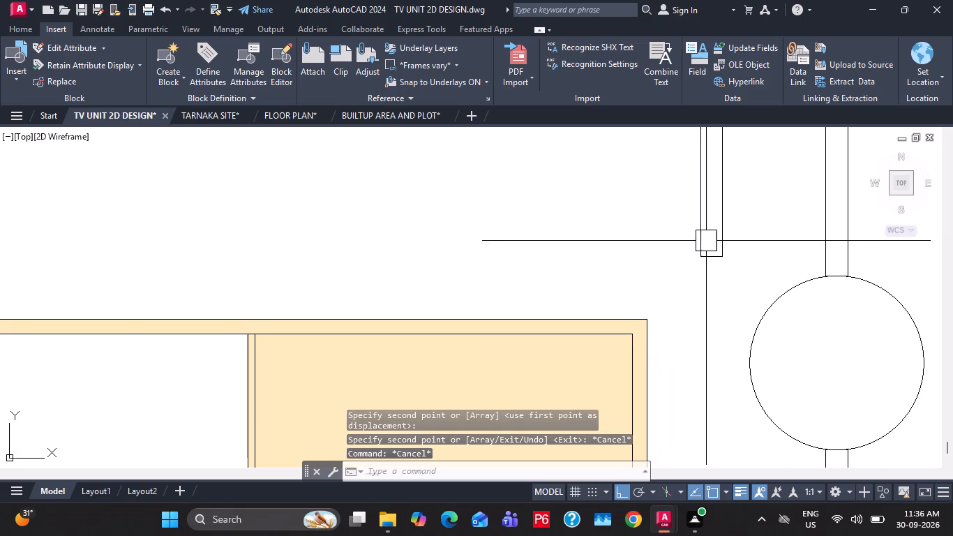
{"action": "left_click", "coordinate": [711, 259]}
{"action": "middle_click_drag", "start_coordinate": [712, 181], "coordinate": [714, 255]}
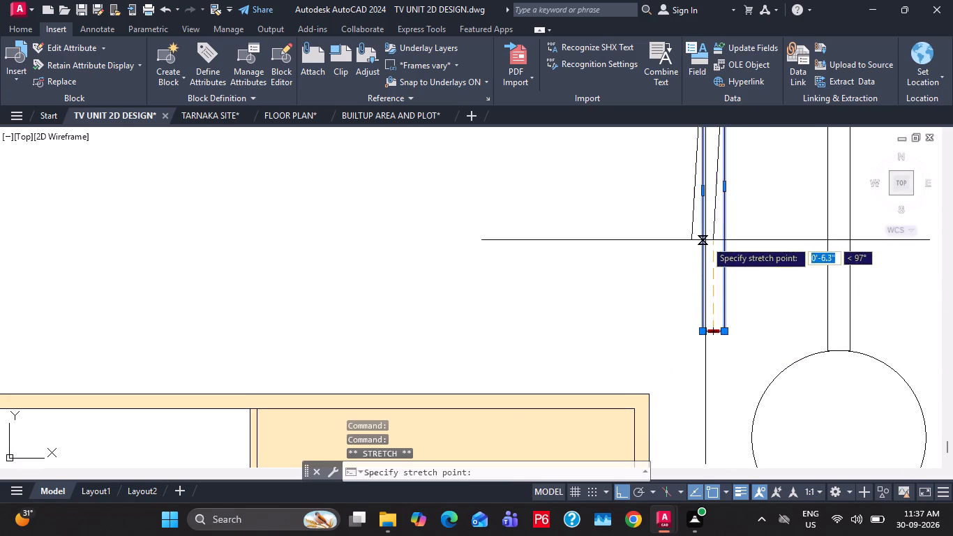
{"action": "left_click", "coordinate": [713, 251]}
{"action": "key", "text": "Escape"}
{"action": "key", "text": "Escape"}
{"action": "scroll", "coordinate": [714, 271], "scroll_direction": "down", "scroll_amount": 2}
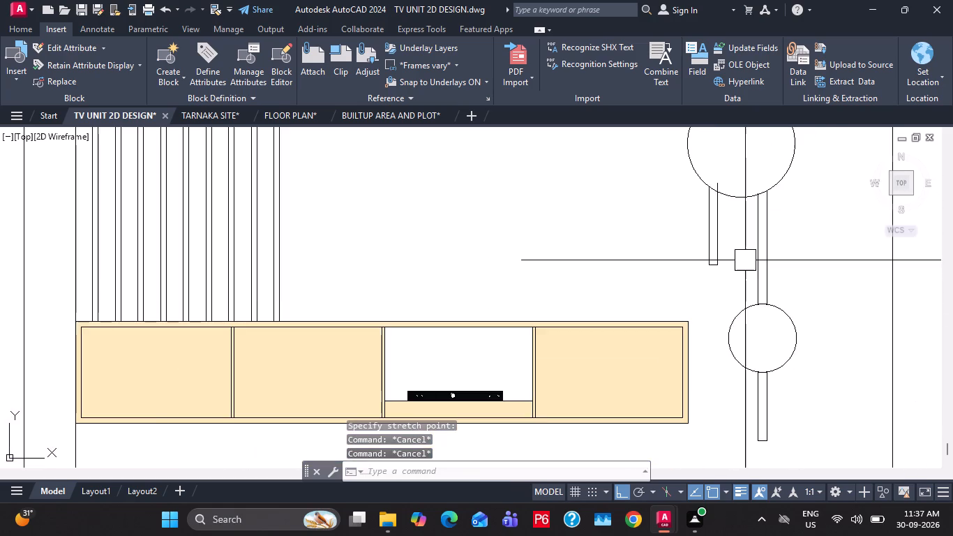
Trim the short strip's right line where it runs inside the large middle circle.
{"action": "middle_click_drag", "start_coordinate": [747, 260], "coordinate": [735, 347]}
{"action": "scroll", "coordinate": [712, 274], "scroll_direction": "up", "scroll_amount": 5}
{"action": "type", "text": "TR"}
{"action": "key", "text": "space"}
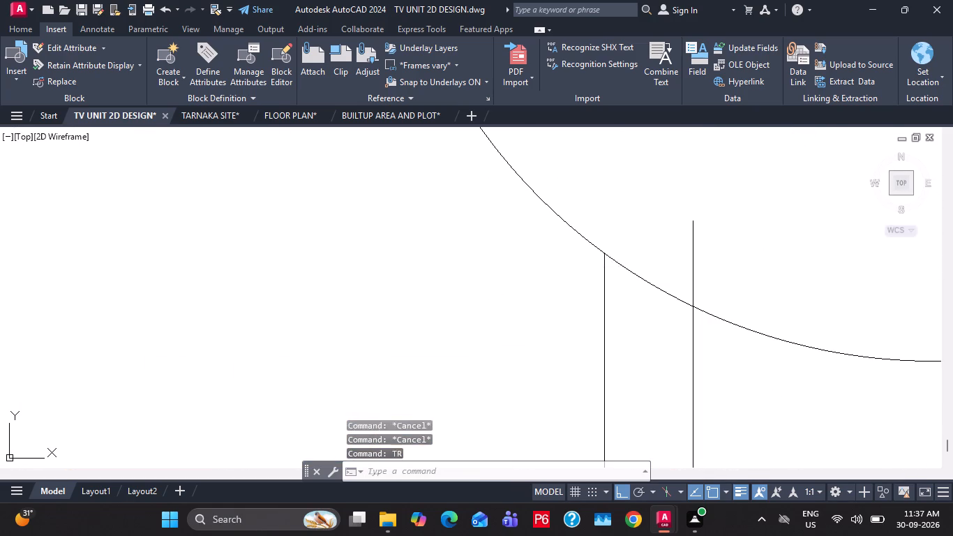
{"action": "left_click", "coordinate": [698, 266]}
{"action": "key", "text": "Escape"}
{"action": "scroll", "coordinate": [698, 266], "scroll_direction": "down", "scroll_amount": 5}
{"action": "key", "text": "Escape"}
Compare the short left strip with the matching strip of the wall decor in the reference image.
{"action": "middle_click_drag", "start_coordinate": [718, 229], "coordinate": [716, 299]}
{"action": "scroll", "coordinate": [712, 292], "scroll_direction": "down", "scroll_amount": 2}
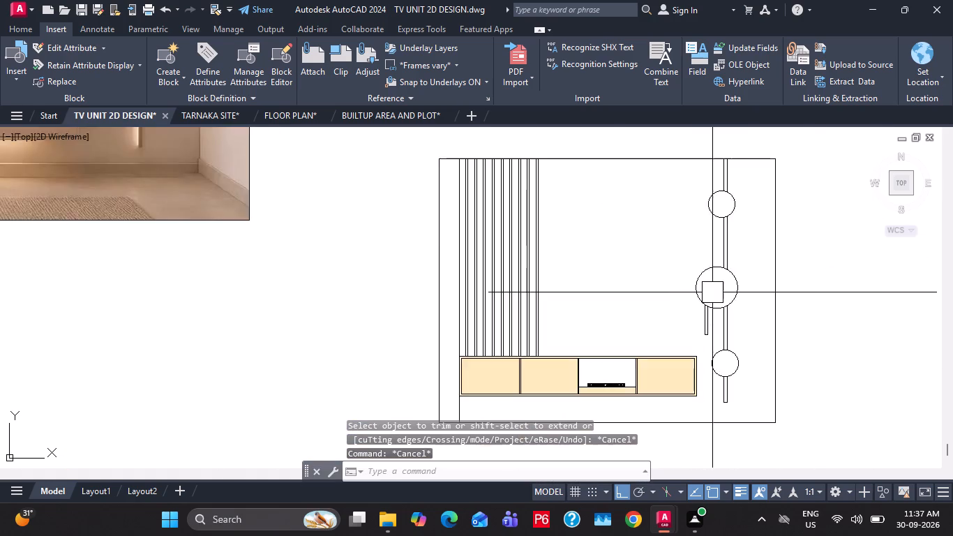
{"action": "middle_click_drag", "start_coordinate": [712, 297], "coordinate": [712, 387]}
{"action": "scroll", "coordinate": [706, 343], "scroll_direction": "down", "scroll_amount": 2}
{"action": "scroll", "coordinate": [703, 362], "scroll_direction": "up", "scroll_amount": 2}
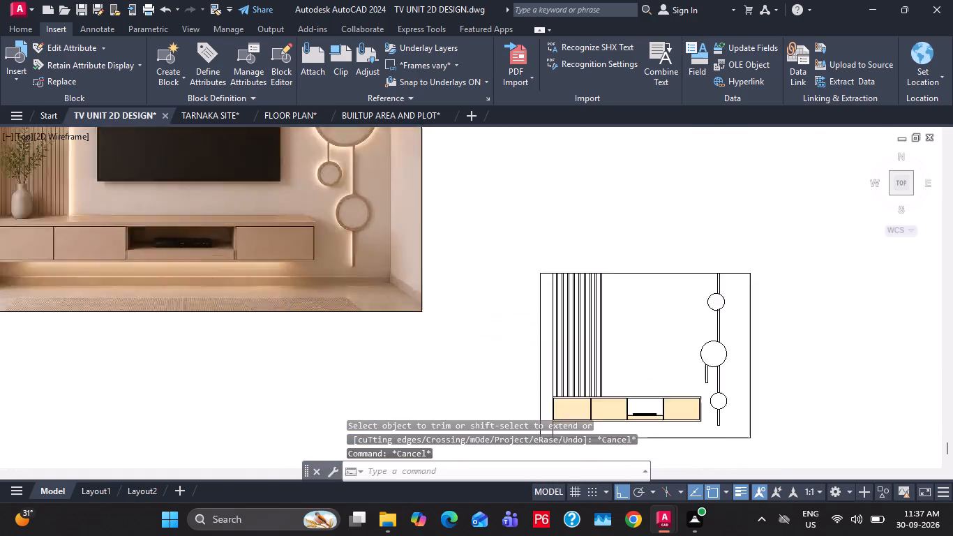
{"action": "scroll", "coordinate": [703, 362], "scroll_direction": "up", "scroll_amount": 2}
{"action": "middle_click_drag", "start_coordinate": [714, 412], "coordinate": [680, 276]}
{"action": "scroll", "coordinate": [683, 331], "scroll_direction": "up", "scroll_amount": 2}
{"action": "left_click", "coordinate": [693, 249]}
{"action": "middle_click_drag", "start_coordinate": [694, 230], "coordinate": [689, 296]}
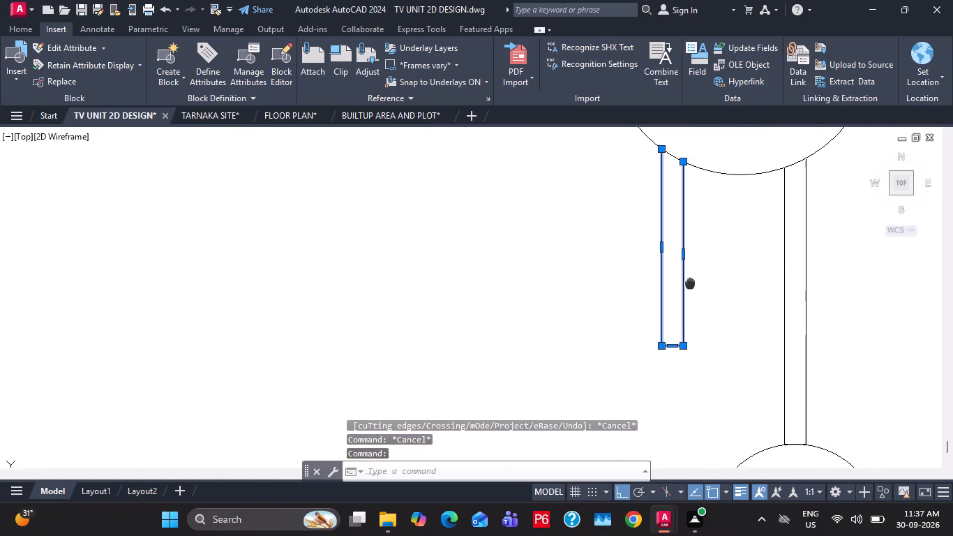
{"action": "middle_click_drag", "start_coordinate": [689, 296], "coordinate": [684, 288]}
{"action": "scroll", "coordinate": [677, 263], "scroll_direction": "up", "scroll_amount": 2}
{"action": "scroll", "coordinate": [677, 278], "scroll_direction": "down", "scroll_amount": 13}
{"action": "key", "text": "Escape"}
{"action": "key", "text": "Escape"}
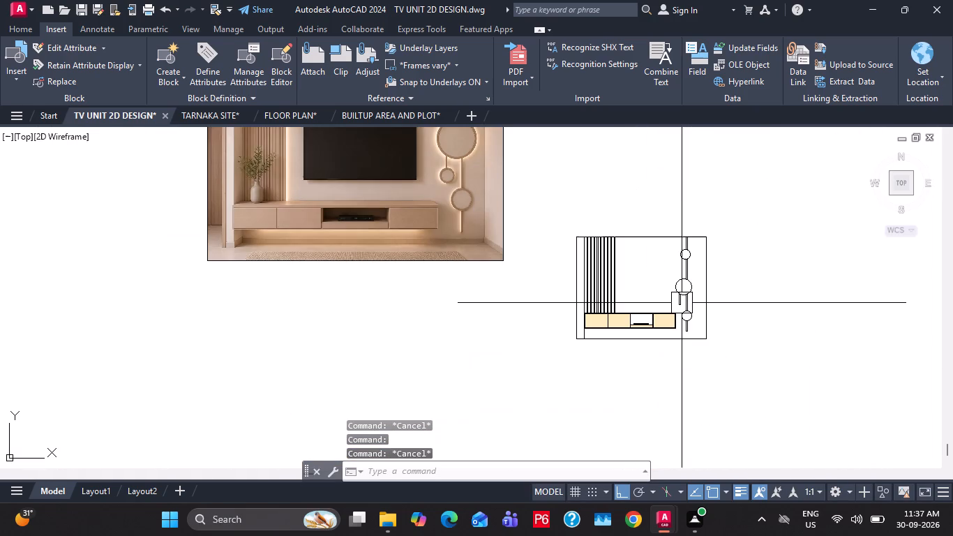
Narrow the short left strip by stretching its right edge 0.5" inward.
{"action": "scroll", "coordinate": [695, 283], "scroll_direction": "up", "scroll_amount": 6}
{"action": "middle_click_drag", "start_coordinate": [638, 368], "coordinate": [742, 157]}
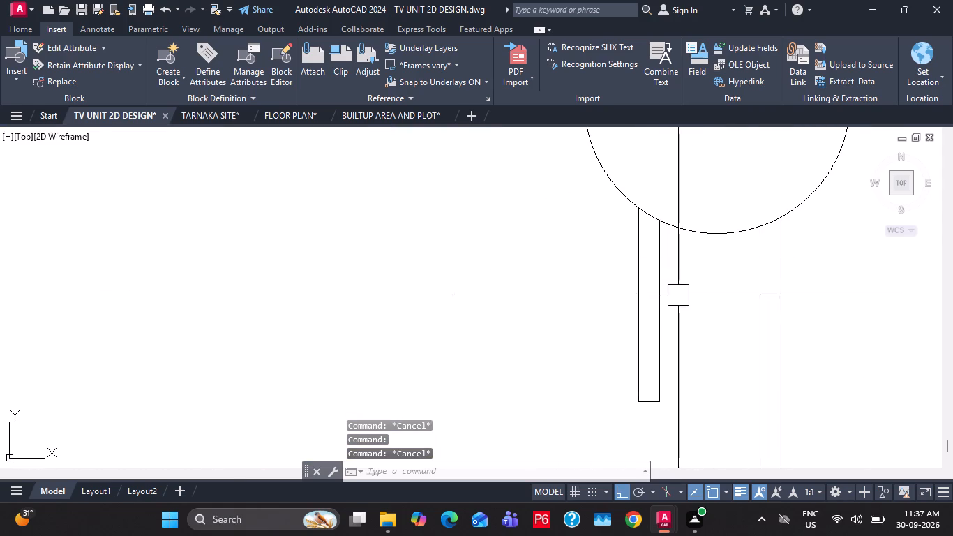
{"action": "left_click", "coordinate": [666, 313]}
{"action": "left_click", "coordinate": [662, 311]}
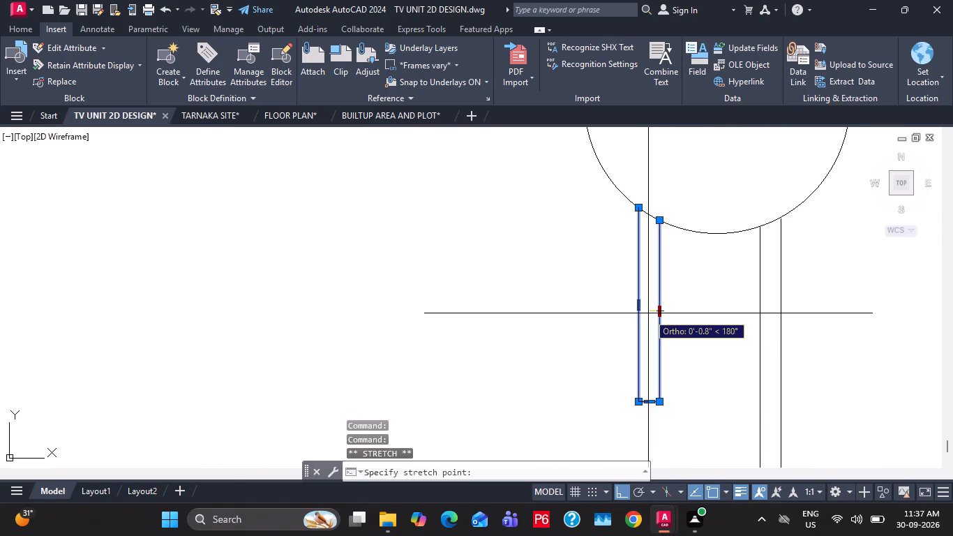
{"action": "type", "text": "0.5\""}
{"action": "key", "text": "Return"}
{"action": "scroll", "coordinate": [662, 200], "scroll_direction": "up", "scroll_amount": 1}
{"action": "key", "text": "Escape"}
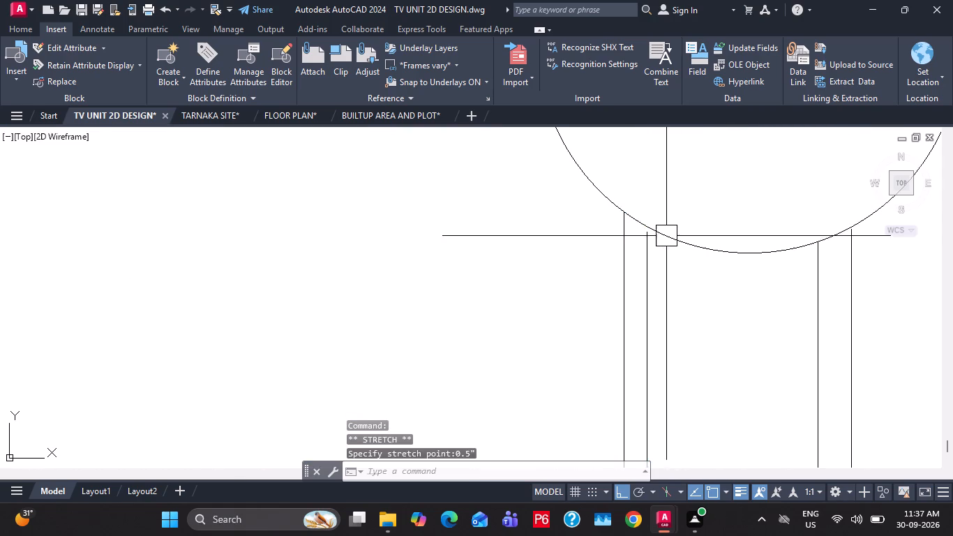
{"action": "key", "text": "Escape"}
Extend the narrowed strip's right line up to the edge of the large middle circle.
{"action": "key", "text": "e"}
{"action": "key", "text": "x"}
{"action": "key", "text": "space"}
{"action": "left_click", "coordinate": [636, 259]}
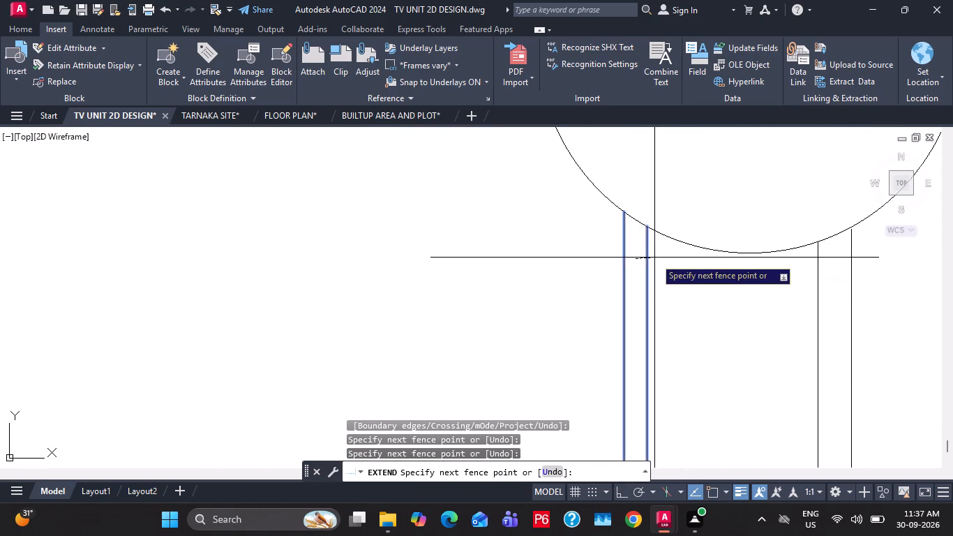
{"action": "left_click", "coordinate": [655, 258]}
{"action": "key", "text": "Escape"}
{"action": "scroll", "coordinate": [647, 222], "scroll_direction": "down", "scroll_amount": 3}
{"action": "key", "text": "Escape"}
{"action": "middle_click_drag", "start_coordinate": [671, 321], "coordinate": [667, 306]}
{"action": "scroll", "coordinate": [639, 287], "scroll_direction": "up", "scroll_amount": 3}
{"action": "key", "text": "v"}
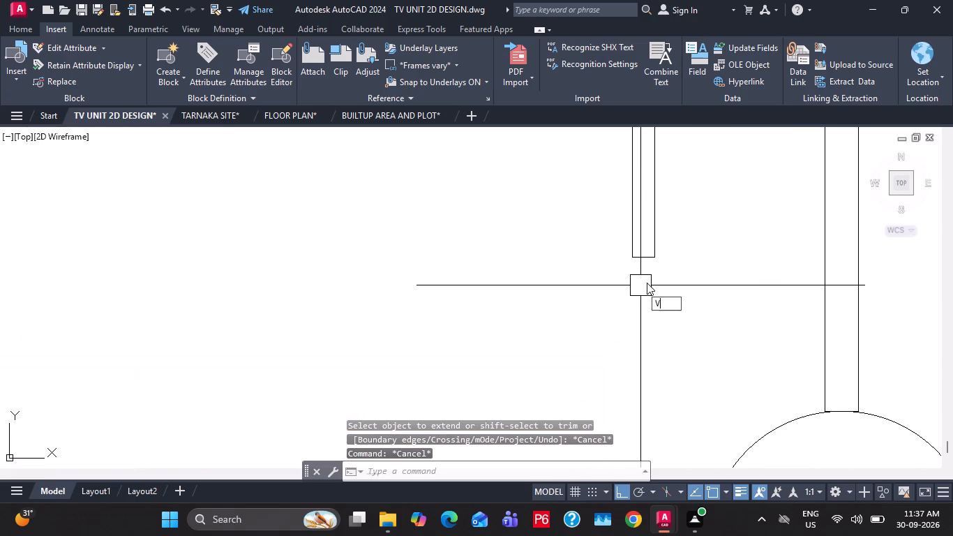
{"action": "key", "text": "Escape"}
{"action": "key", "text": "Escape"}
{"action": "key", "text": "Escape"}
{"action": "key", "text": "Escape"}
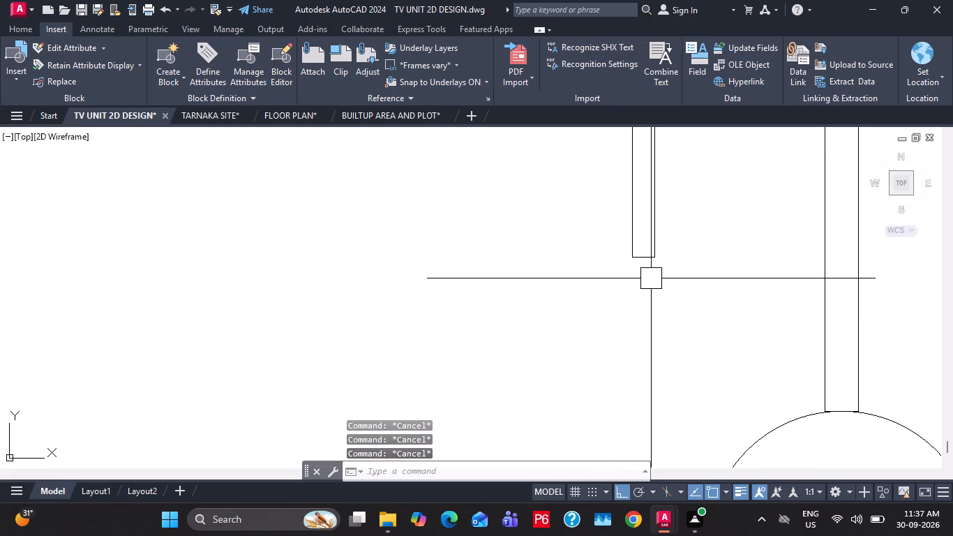
Save the drawing.
{"action": "key", "text": "ctrl+s"}
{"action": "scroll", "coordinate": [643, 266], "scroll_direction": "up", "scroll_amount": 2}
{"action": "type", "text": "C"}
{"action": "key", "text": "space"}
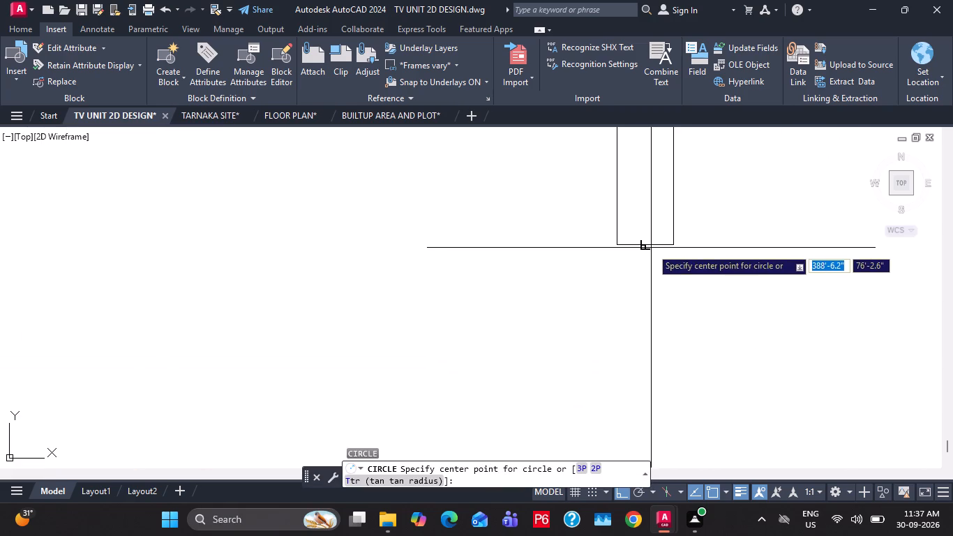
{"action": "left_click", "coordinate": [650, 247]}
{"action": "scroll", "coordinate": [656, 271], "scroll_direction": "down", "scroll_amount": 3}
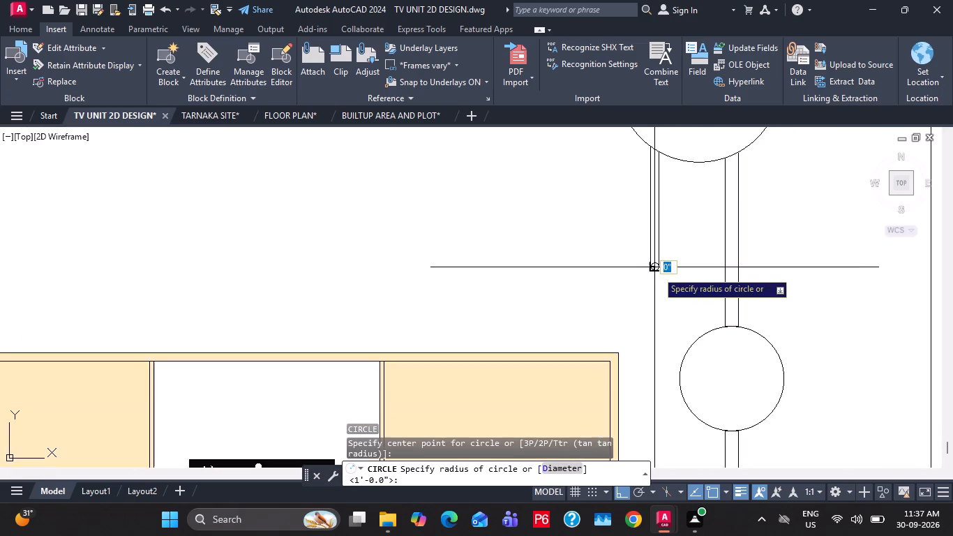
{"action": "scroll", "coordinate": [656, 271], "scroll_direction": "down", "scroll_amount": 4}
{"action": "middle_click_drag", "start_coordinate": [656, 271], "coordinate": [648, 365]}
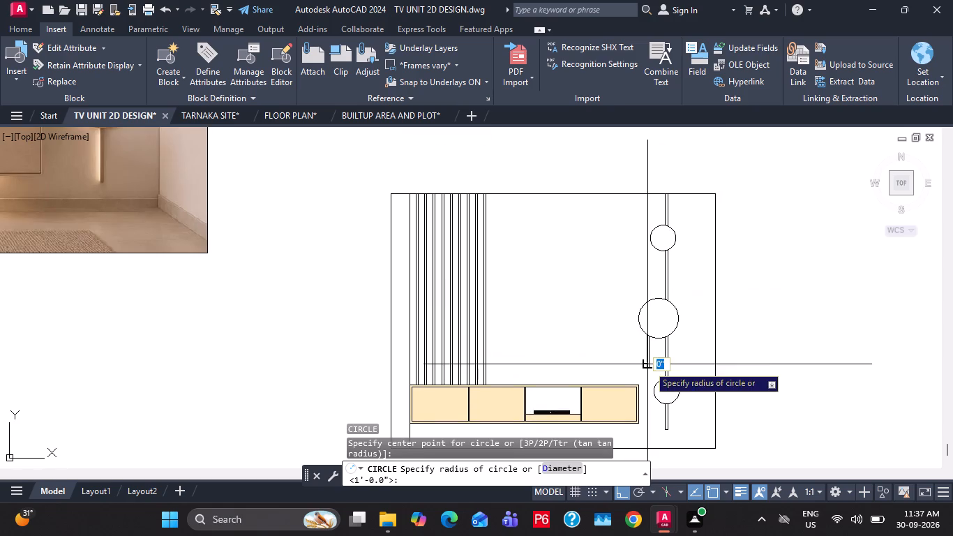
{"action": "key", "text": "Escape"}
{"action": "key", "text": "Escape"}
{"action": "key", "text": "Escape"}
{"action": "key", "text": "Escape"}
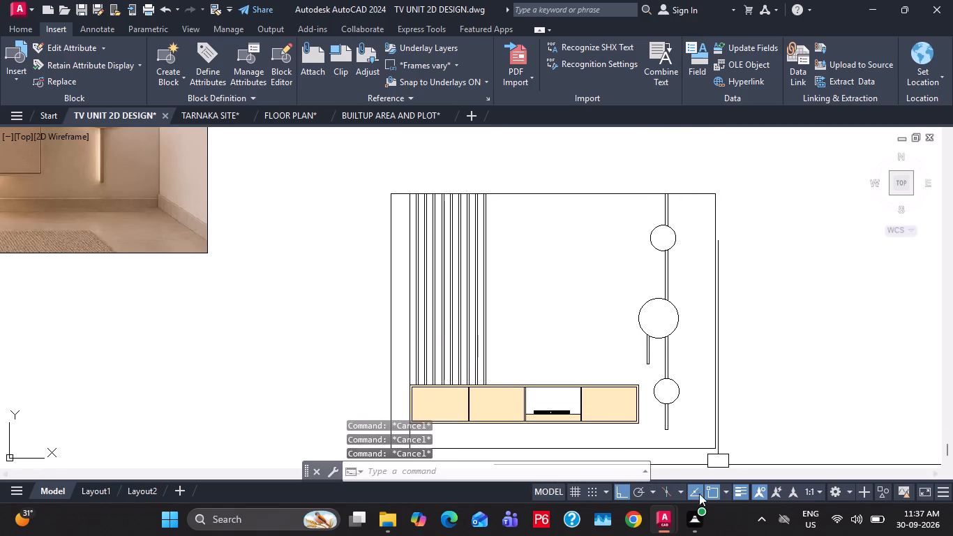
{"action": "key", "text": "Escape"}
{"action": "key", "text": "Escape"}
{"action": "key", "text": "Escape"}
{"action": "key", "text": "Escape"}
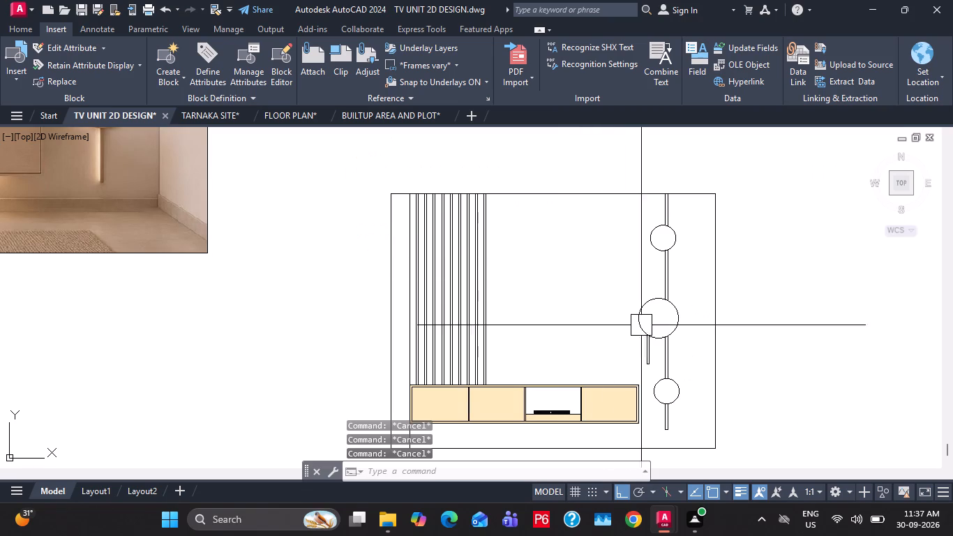
Draw a circle of about 3.7" radius centred on the midpoint of the short left strip's bottom edge.
{"action": "middle_click_drag", "start_coordinate": [640, 338], "coordinate": [631, 311]}
{"action": "scroll", "coordinate": [645, 354], "scroll_direction": "up", "scroll_amount": 3}
{"action": "middle_click_drag", "start_coordinate": [629, 321], "coordinate": [638, 385]}
{"action": "scroll", "coordinate": [638, 351], "scroll_direction": "down", "scroll_amount": 5}
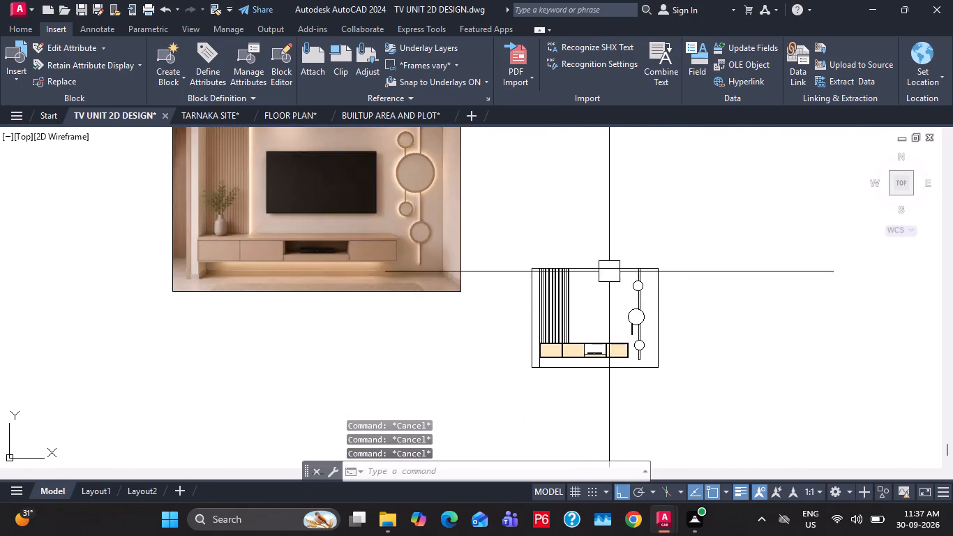
{"action": "middle_click_drag", "start_coordinate": [609, 279], "coordinate": [581, 298]}
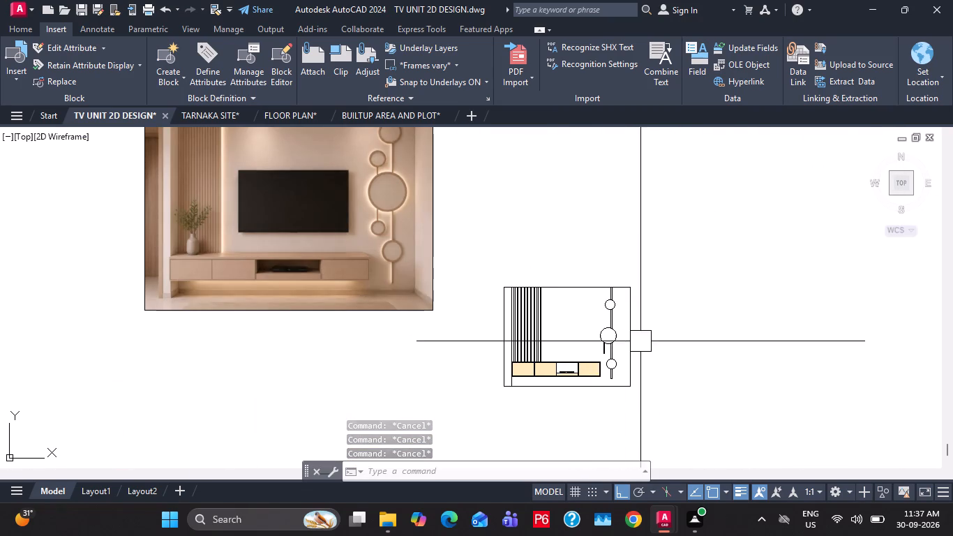
{"action": "scroll", "coordinate": [592, 355], "scroll_direction": "up", "scroll_amount": 5}
{"action": "scroll", "coordinate": [680, 348], "scroll_direction": "up", "scroll_amount": 1}
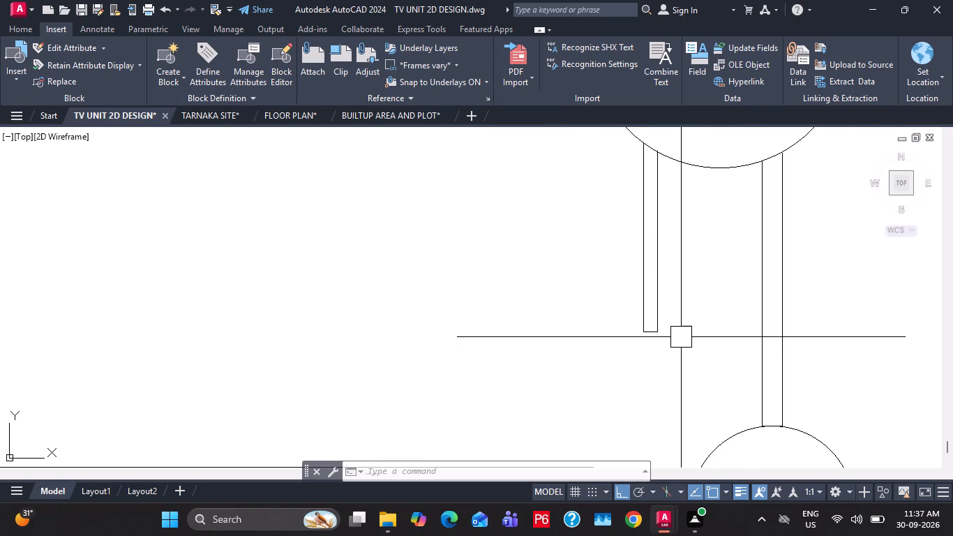
{"action": "scroll", "coordinate": [668, 336], "scroll_direction": "up", "scroll_amount": 2}
{"action": "middle_click_drag", "start_coordinate": [664, 336], "coordinate": [645, 355]}
{"action": "key", "text": "c"}
{"action": "key", "text": "space"}
{"action": "left_click", "coordinate": [603, 348]}
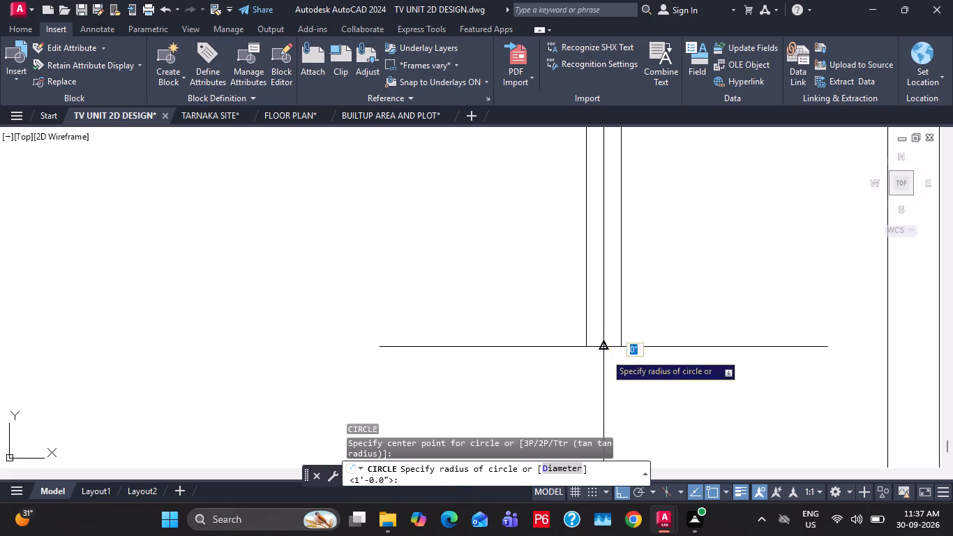
{"action": "scroll", "coordinate": [633, 389], "scroll_direction": "down", "scroll_amount": 7}
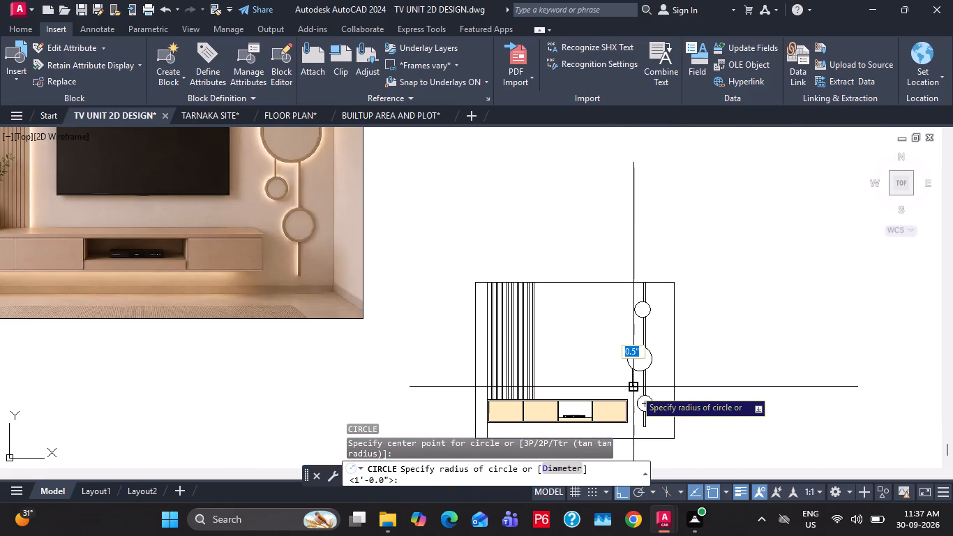
{"action": "scroll", "coordinate": [635, 389], "scroll_direction": "up", "scroll_amount": 1}
{"action": "scroll", "coordinate": [635, 389], "scroll_direction": "down", "scroll_amount": 1}
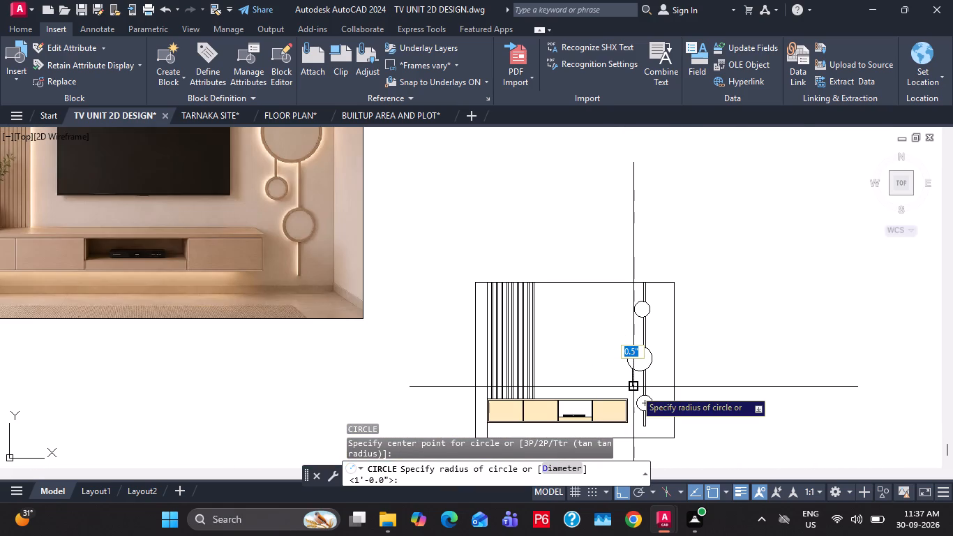
{"action": "scroll", "coordinate": [636, 390], "scroll_direction": "up", "scroll_amount": 1}
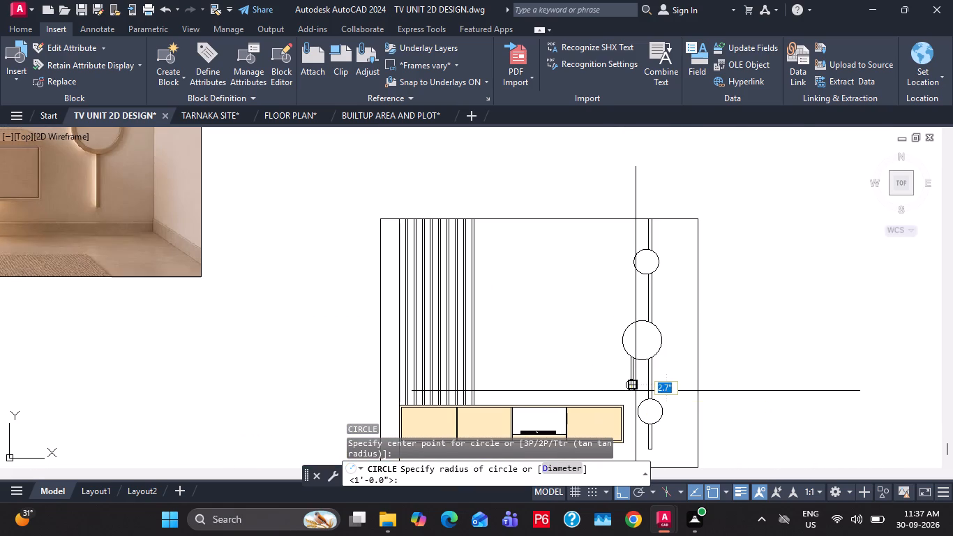
{"action": "scroll", "coordinate": [636, 391], "scroll_direction": "down", "scroll_amount": 1}
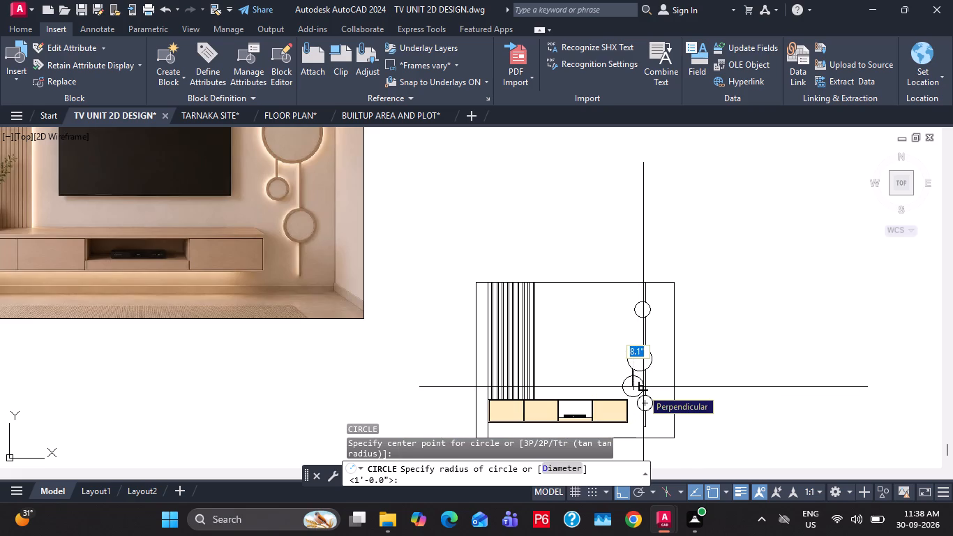
{"action": "scroll", "coordinate": [642, 389], "scroll_direction": "up", "scroll_amount": 3}
{"action": "scroll", "coordinate": [642, 389], "scroll_direction": "down", "scroll_amount": 3}
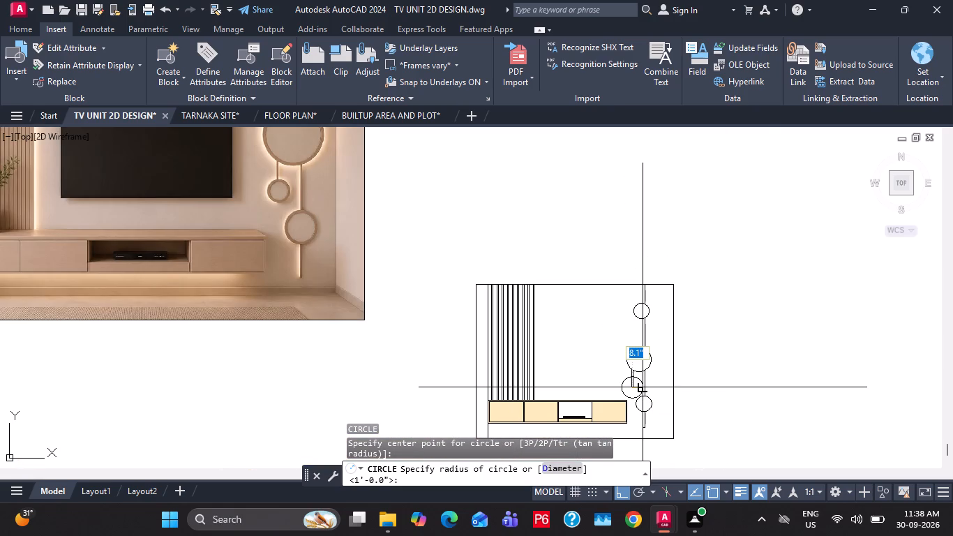
{"action": "scroll", "coordinate": [642, 389], "scroll_direction": "up", "scroll_amount": 3}
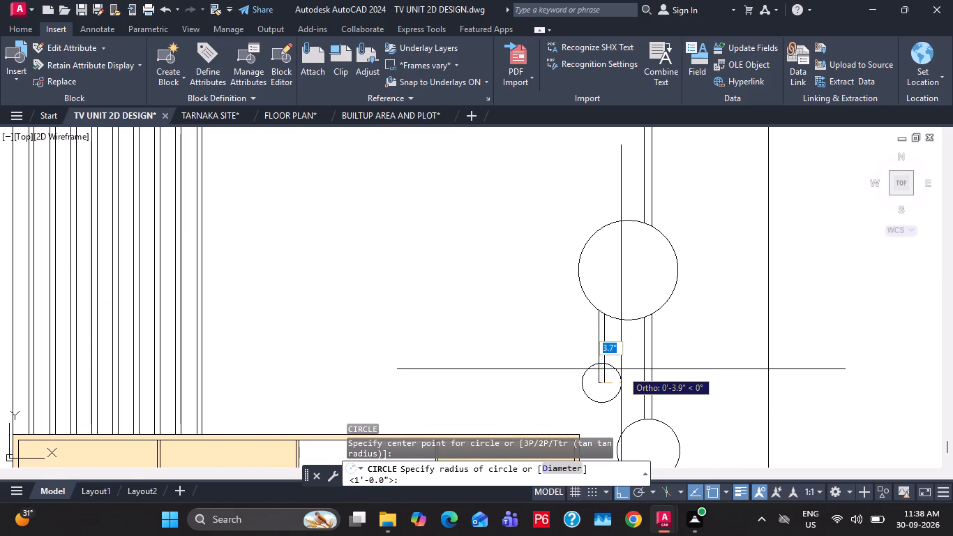
{"action": "left_click", "coordinate": [620, 368]}
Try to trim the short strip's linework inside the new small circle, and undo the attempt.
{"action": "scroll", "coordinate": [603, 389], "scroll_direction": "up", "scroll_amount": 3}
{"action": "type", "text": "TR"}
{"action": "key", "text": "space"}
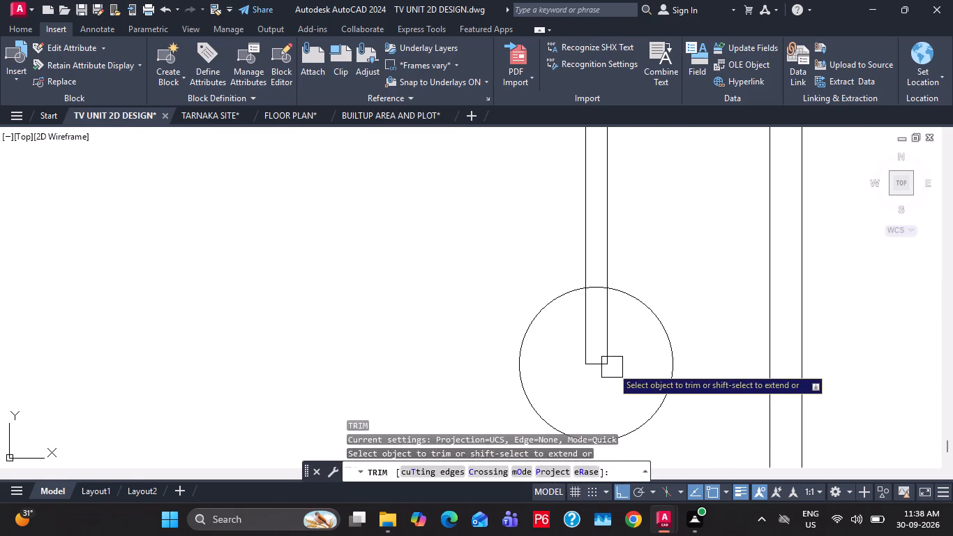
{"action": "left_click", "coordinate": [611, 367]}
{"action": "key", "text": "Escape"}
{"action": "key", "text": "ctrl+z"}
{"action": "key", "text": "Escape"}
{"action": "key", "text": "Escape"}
Trim away the short strip's side lines and end line lying inside the small circle.
{"action": "type", "text": "TR"}
{"action": "key", "text": "space"}
{"action": "left_click", "coordinate": [611, 342]}
{"action": "left_click", "coordinate": [603, 366]}
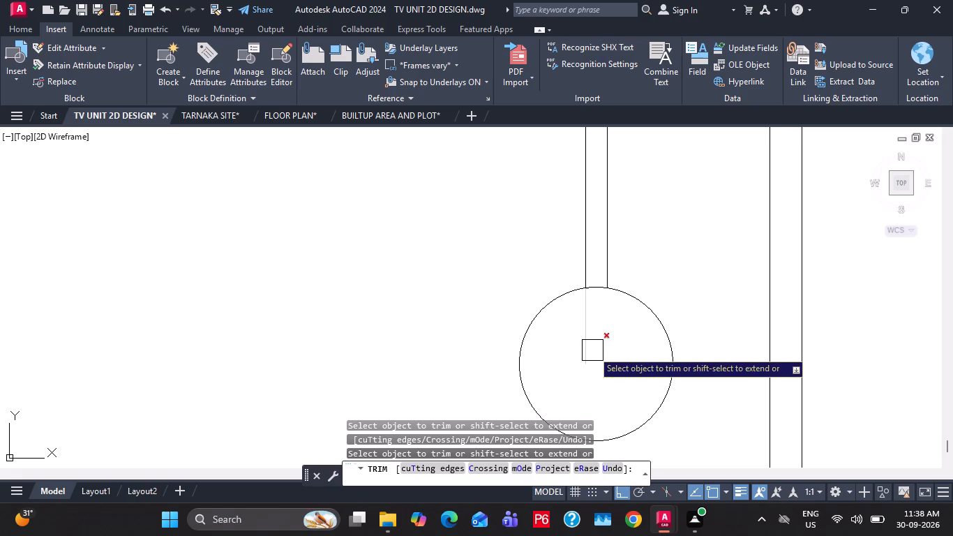
{"action": "left_click", "coordinate": [592, 350]}
{"action": "key", "text": "Escape"}
{"action": "scroll", "coordinate": [594, 345], "scroll_direction": "down", "scroll_amount": 4}
{"action": "key", "text": "Escape"}
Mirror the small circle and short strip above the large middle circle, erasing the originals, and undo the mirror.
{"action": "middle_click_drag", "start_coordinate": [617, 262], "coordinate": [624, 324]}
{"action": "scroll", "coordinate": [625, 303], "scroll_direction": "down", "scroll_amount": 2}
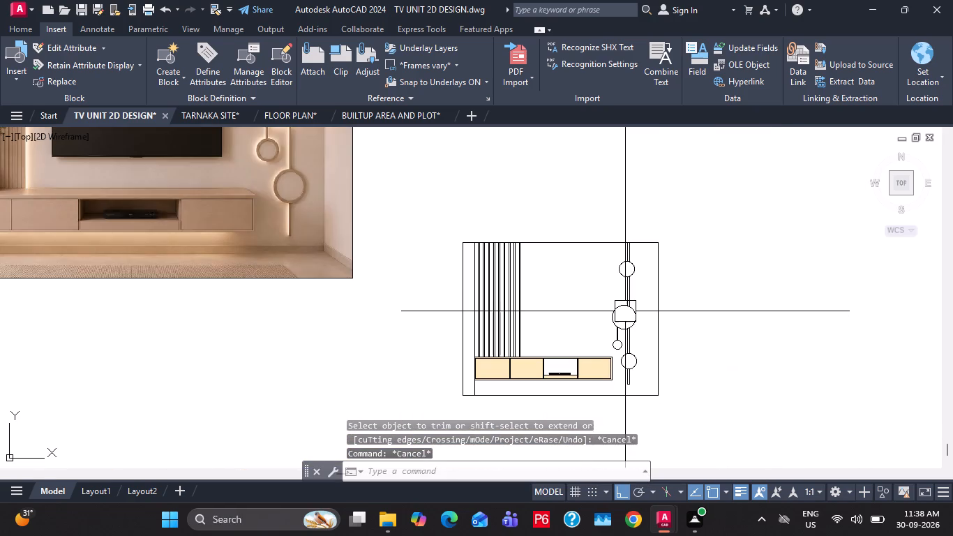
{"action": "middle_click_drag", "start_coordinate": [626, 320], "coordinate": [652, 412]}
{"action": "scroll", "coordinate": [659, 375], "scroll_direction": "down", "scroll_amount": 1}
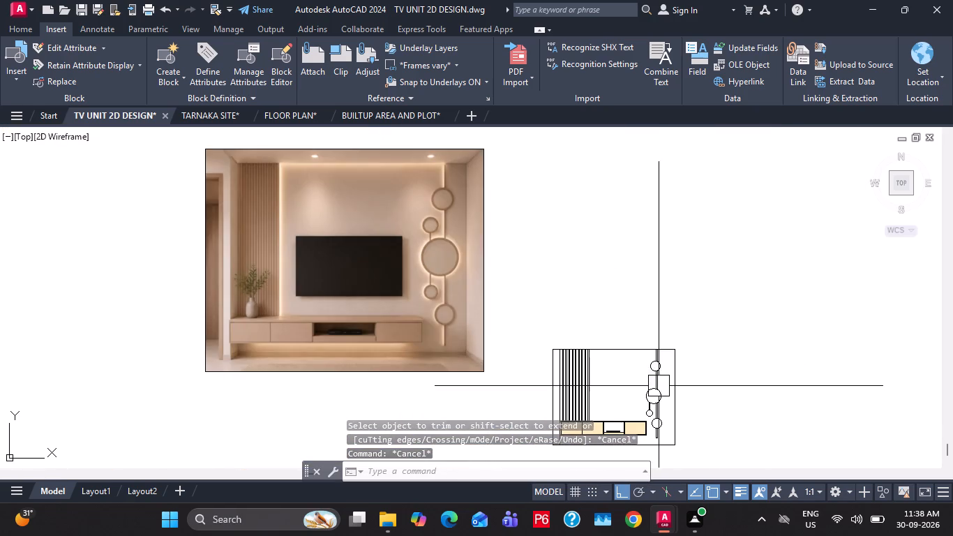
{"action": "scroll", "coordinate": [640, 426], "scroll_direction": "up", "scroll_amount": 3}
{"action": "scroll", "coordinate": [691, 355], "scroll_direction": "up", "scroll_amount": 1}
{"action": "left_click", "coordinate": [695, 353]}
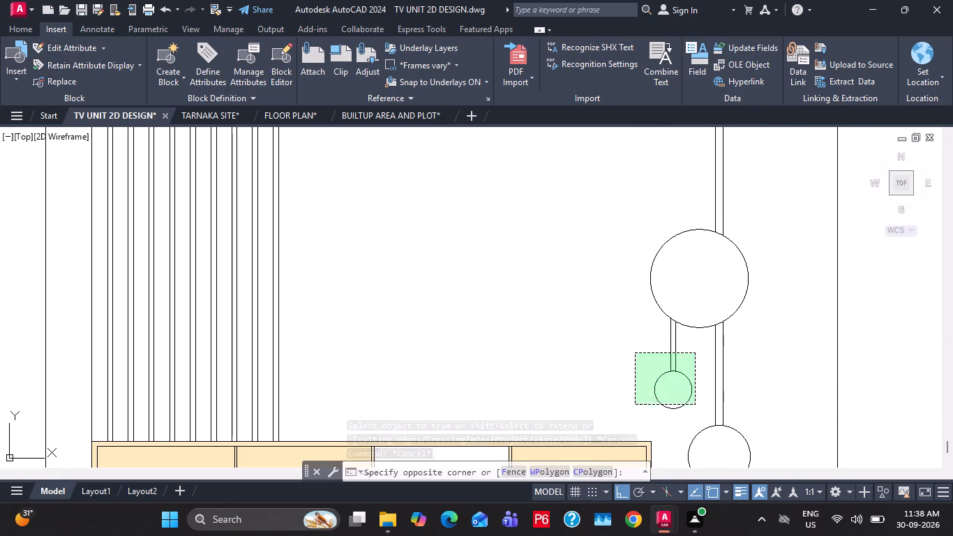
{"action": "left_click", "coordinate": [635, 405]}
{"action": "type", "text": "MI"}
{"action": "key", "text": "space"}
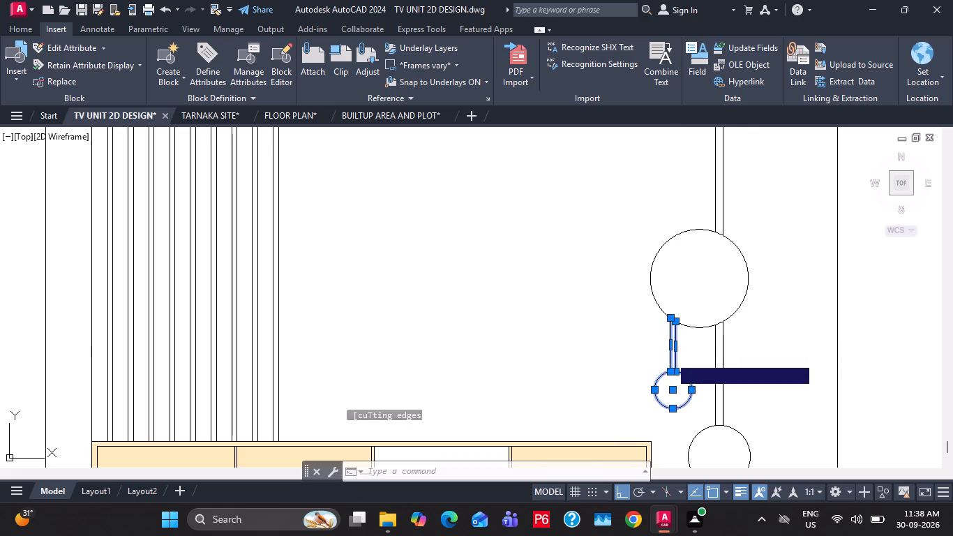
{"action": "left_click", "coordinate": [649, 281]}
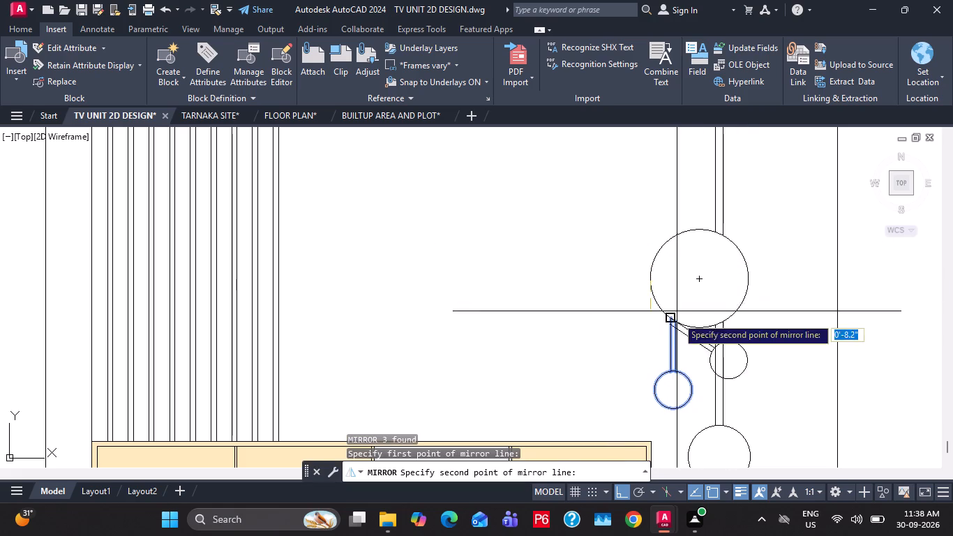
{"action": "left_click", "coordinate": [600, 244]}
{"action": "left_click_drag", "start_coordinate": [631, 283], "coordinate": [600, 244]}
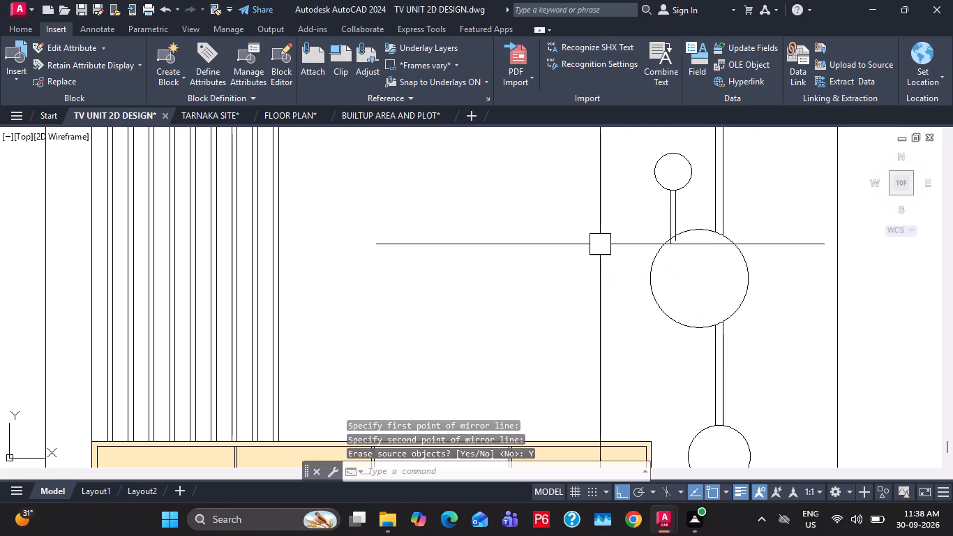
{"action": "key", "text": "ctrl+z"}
Mirror the small circle and short strip about the large circle's horizontal centreline, keeping the originals.
{"action": "scroll", "coordinate": [673, 357], "scroll_direction": "up", "scroll_amount": 2}
{"action": "left_click", "coordinate": [707, 353]}
{"action": "middle_click_drag", "start_coordinate": [654, 373], "coordinate": [653, 276]}
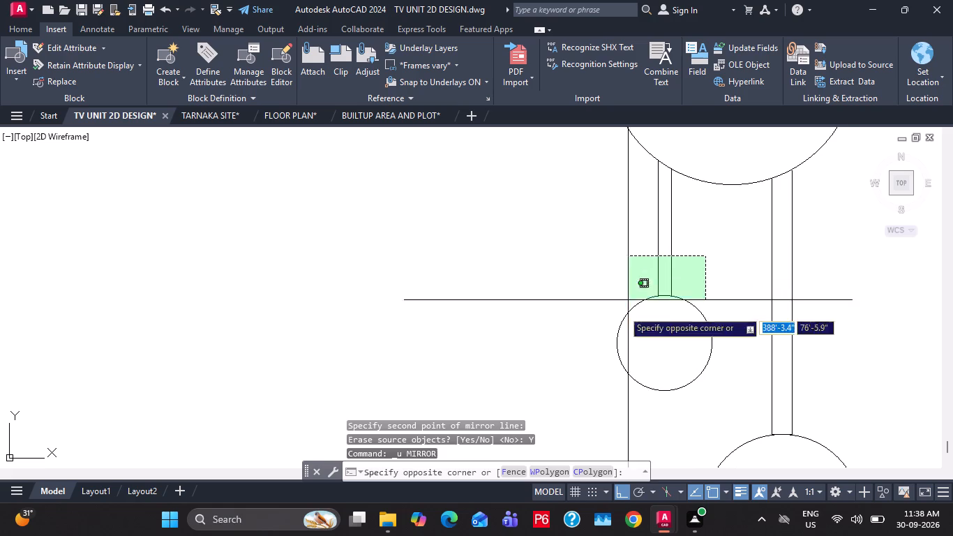
{"action": "left_click", "coordinate": [607, 380]}
{"action": "scroll", "coordinate": [638, 313], "scroll_direction": "down", "scroll_amount": 2}
{"action": "key", "text": "m"}
{"action": "key", "text": "i"}
{"action": "key", "text": "space"}
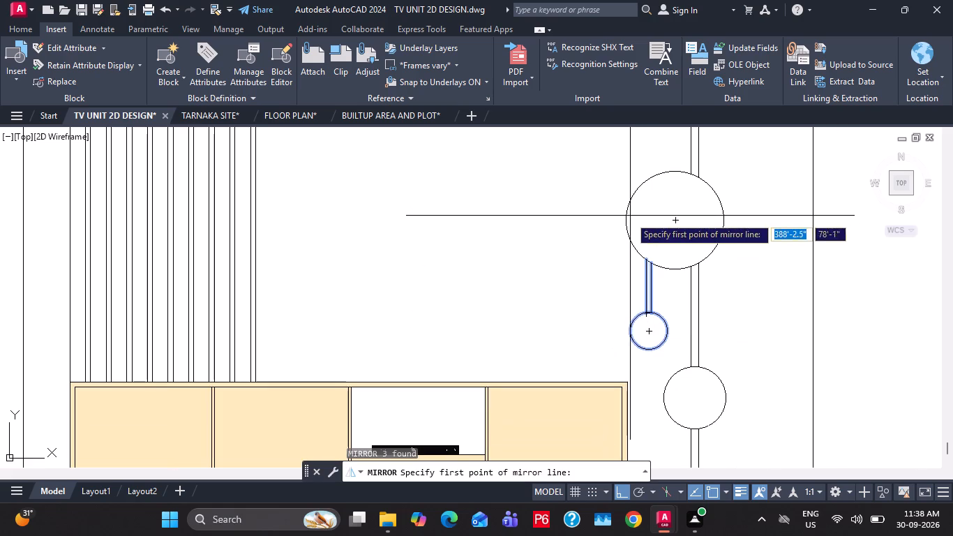
{"action": "left_click", "coordinate": [627, 222]}
{"action": "left_click", "coordinate": [613, 216]}
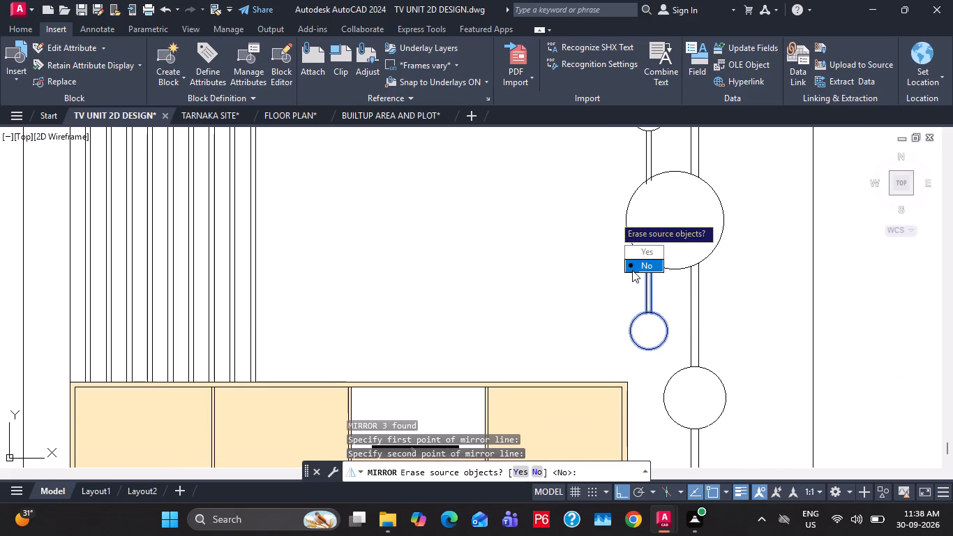
{"action": "left_click_drag", "start_coordinate": [632, 270], "coordinate": [613, 216]}
Move the mirrored circle and strip up about 0.6" so the strip's left line ends on the large circle's edge.
{"action": "middle_click_drag", "start_coordinate": [645, 179], "coordinate": [643, 230]}
{"action": "scroll", "coordinate": [659, 199], "scroll_direction": "up", "scroll_amount": 1}
{"action": "left_click", "coordinate": [660, 199]}
{"action": "left_click", "coordinate": [611, 143]}
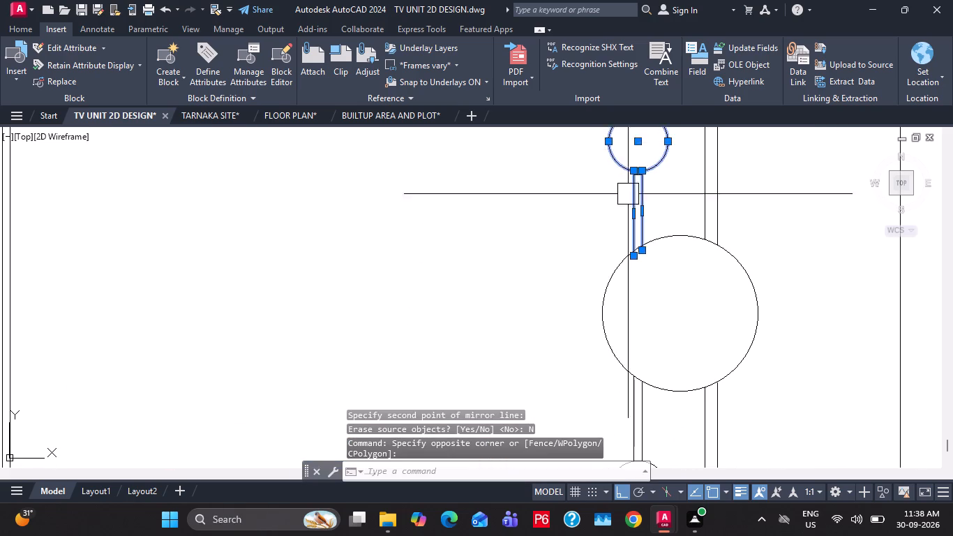
{"action": "scroll", "coordinate": [647, 270], "scroll_direction": "up", "scroll_amount": 3}
{"action": "type", "text": "M"}
{"action": "key", "text": "space"}
{"action": "left_click", "coordinate": [611, 223]}
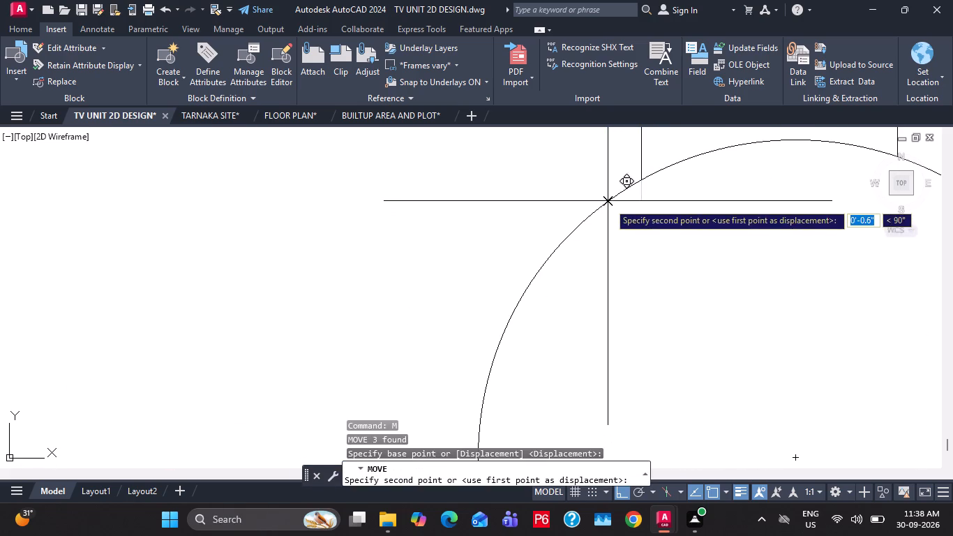
{"action": "left_click", "coordinate": [608, 202]}
{"action": "scroll", "coordinate": [654, 220], "scroll_direction": "down", "scroll_amount": 2}
{"action": "key", "text": "Escape"}
Compare the circles and strips of the wall decor with the reference image.
{"action": "middle_click_drag", "start_coordinate": [670, 147], "coordinate": [652, 262]}
{"action": "scroll", "coordinate": [640, 232], "scroll_direction": "down", "scroll_amount": 1}
{"action": "middle_click_drag", "start_coordinate": [647, 186], "coordinate": [642, 207]}
{"action": "scroll", "coordinate": [608, 183], "scroll_direction": "down", "scroll_amount": 2}
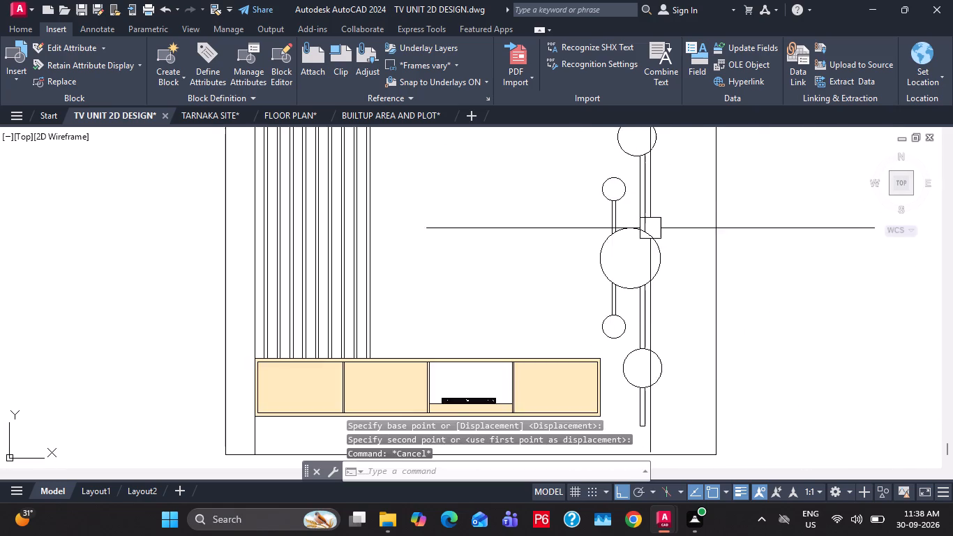
{"action": "scroll", "coordinate": [652, 232], "scroll_direction": "down", "scroll_amount": 1}
{"action": "middle_click_drag", "start_coordinate": [667, 207], "coordinate": [659, 295]}
{"action": "scroll", "coordinate": [652, 258], "scroll_direction": "down", "scroll_amount": 2}
{"action": "middle_click_drag", "start_coordinate": [658, 268], "coordinate": [682, 329]}
{"action": "middle_click_drag", "start_coordinate": [675, 322], "coordinate": [678, 370]}
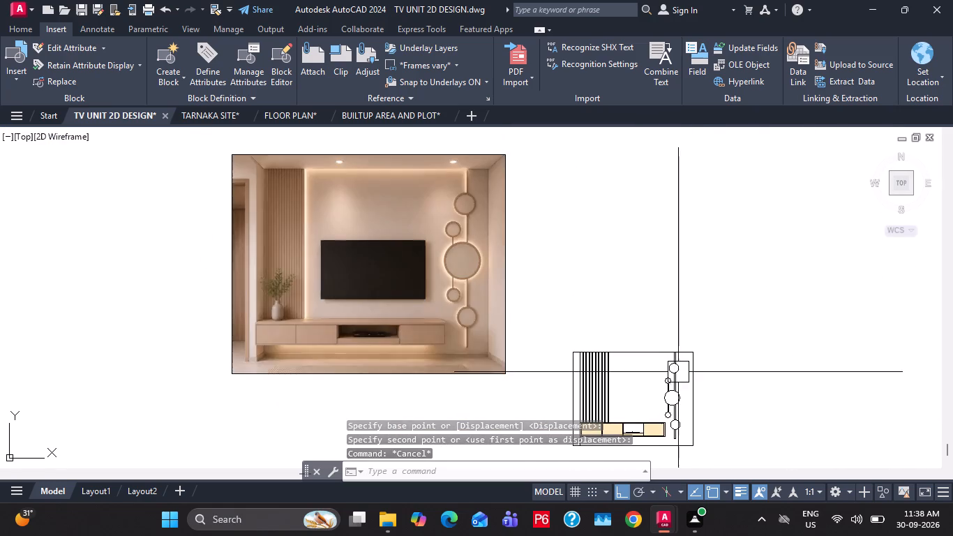
Offset the upper circle on the main strip and the large middle circle 1" inward.
{"action": "scroll", "coordinate": [678, 384], "scroll_direction": "up", "scroll_amount": 1}
{"action": "key", "text": "Escape"}
{"action": "scroll", "coordinate": [676, 385], "scroll_direction": "up", "scroll_amount": 3}
{"action": "key", "text": "o"}
{"action": "key", "text": "space"}
{"action": "key", "text": "1"}
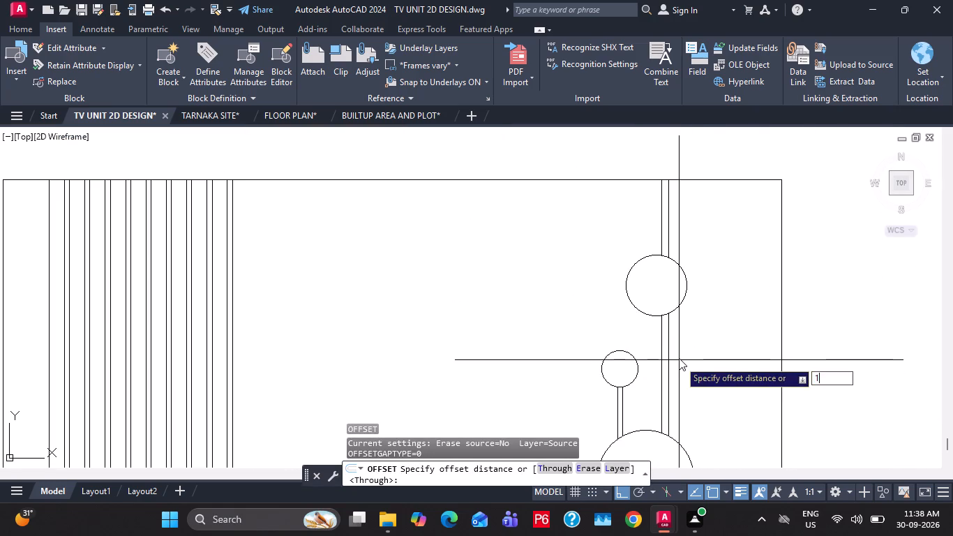
{"action": "key", "text": "shift+quotedbl"}
{"action": "key", "text": "Return"}
{"action": "left_click", "coordinate": [675, 305]}
{"action": "left_click", "coordinate": [670, 292]}
{"action": "middle_click_drag", "start_coordinate": [684, 350], "coordinate": [690, 255]}
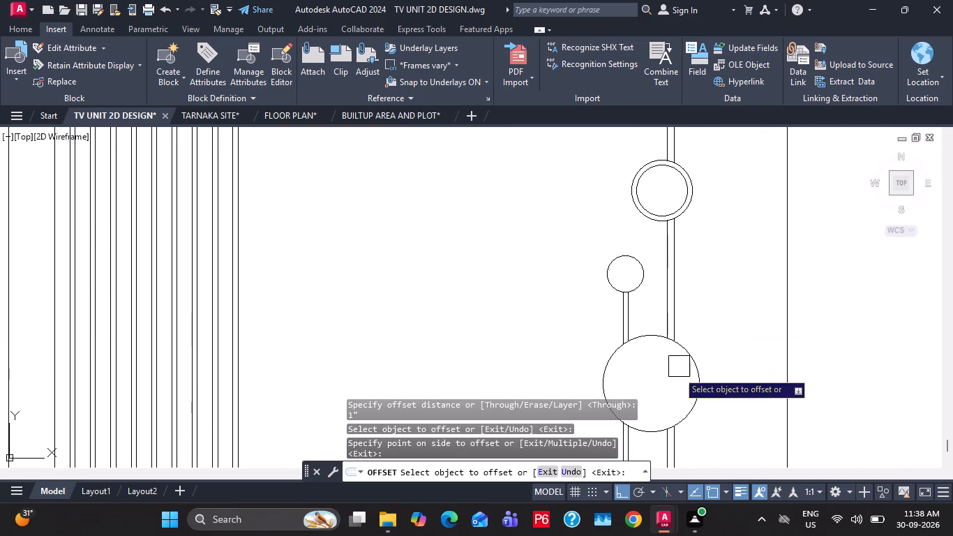
{"action": "left_click", "coordinate": [687, 364]}
{"action": "left_click", "coordinate": [665, 368]}
Offset the lower circle on the main strip 1" inward.
{"action": "scroll", "coordinate": [673, 350], "scroll_direction": "down", "scroll_amount": 1}
{"action": "middle_click_drag", "start_coordinate": [673, 322], "coordinate": [670, 285]}
{"action": "scroll", "coordinate": [670, 285], "scroll_direction": "down", "scroll_amount": 1}
{"action": "middle_click_drag", "start_coordinate": [675, 411], "coordinate": [676, 366]}
{"action": "scroll", "coordinate": [673, 366], "scroll_direction": "up", "scroll_amount": 2}
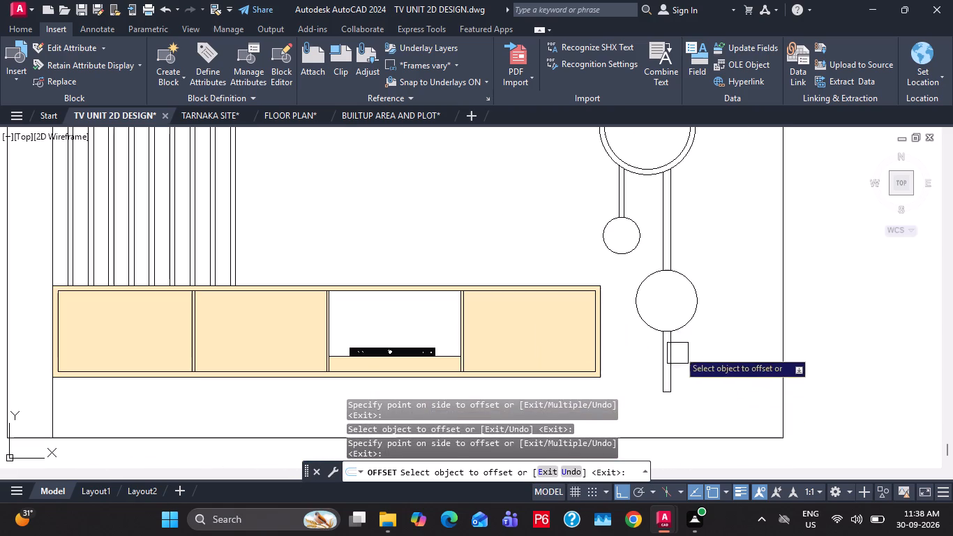
{"action": "left_click", "coordinate": [686, 329]}
{"action": "left_click", "coordinate": [677, 309]}
{"action": "key", "text": "Escape"}
{"action": "key", "text": "Escape"}
Offset the two small circles on the short side strips 0.5" inward.
{"action": "middle_click_drag", "start_coordinate": [670, 317], "coordinate": [669, 394]}
{"action": "scroll", "coordinate": [624, 325], "scroll_direction": "up", "scroll_amount": 2}
{"action": "type", "text": "O 0.5\""}
{"action": "key", "text": "Return"}
{"action": "scroll", "coordinate": [623, 323], "scroll_direction": "up", "scroll_amount": 1}
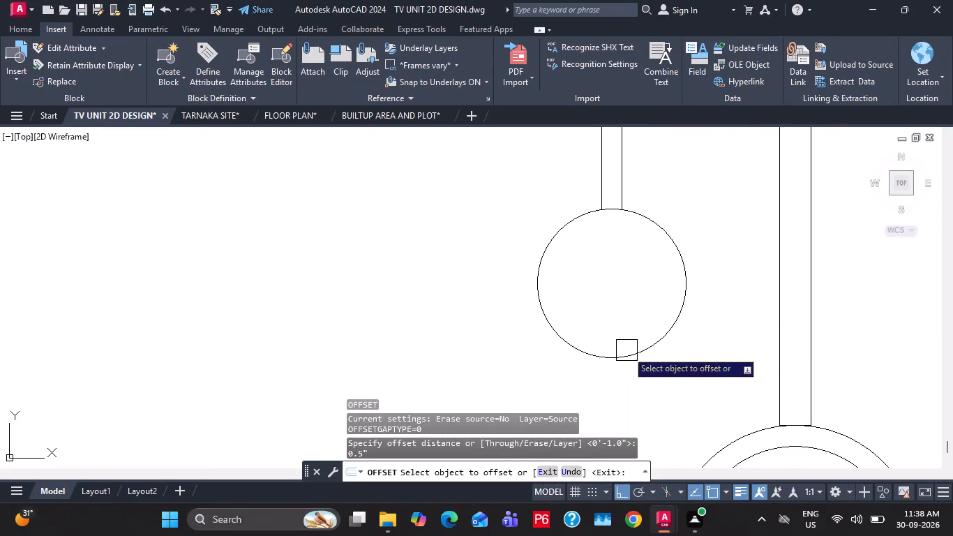
{"action": "left_click", "coordinate": [626, 350]}
{"action": "left_click", "coordinate": [622, 336]}
{"action": "scroll", "coordinate": [622, 331], "scroll_direction": "down", "scroll_amount": 2}
{"action": "middle_click_drag", "start_coordinate": [633, 254], "coordinate": [633, 429]}
{"action": "scroll", "coordinate": [603, 299], "scroll_direction": "down", "scroll_amount": 2}
{"action": "scroll", "coordinate": [611, 231], "scroll_direction": "up", "scroll_amount": 2}
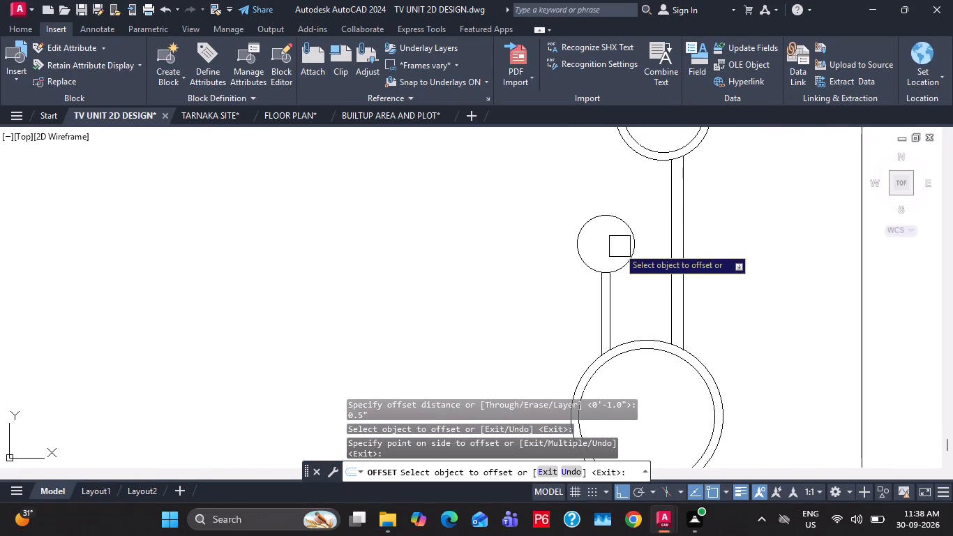
{"action": "left_click", "coordinate": [617, 247]}
{"action": "left_click", "coordinate": [625, 267]}
{"action": "left_click", "coordinate": [618, 255]}
{"action": "key", "text": "Escape"}
{"action": "scroll", "coordinate": [606, 248], "scroll_direction": "down", "scroll_amount": 3}
{"action": "key", "text": "Escape"}
Hatch the rim of the lower circle on the main strip and try to hatch the strips below and above it.
{"action": "middle_click_drag", "start_coordinate": [626, 239], "coordinate": [611, 280]}
{"action": "key", "text": "h"}
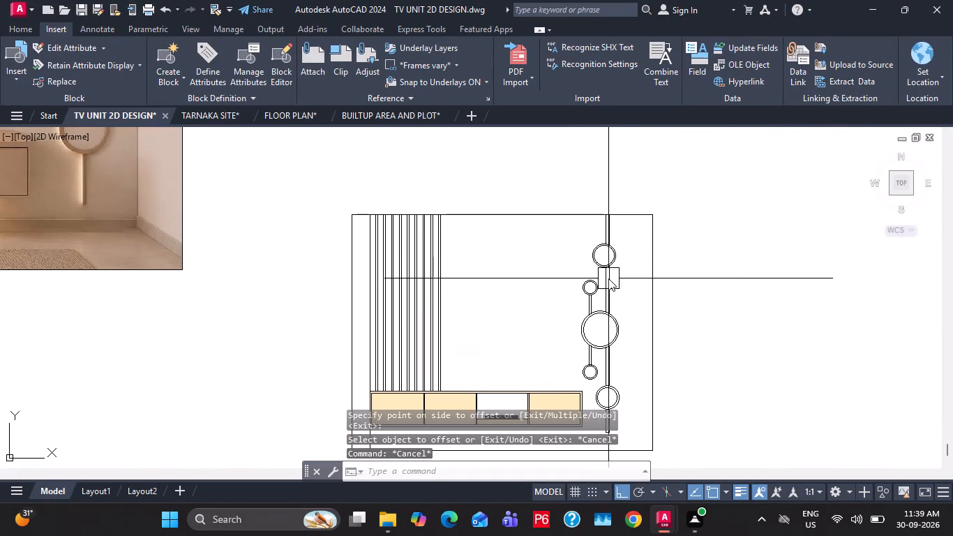
{"action": "key", "text": "a"}
{"action": "key", "text": "space"}
{"action": "scroll", "coordinate": [592, 267], "scroll_direction": "up", "scroll_amount": 1}
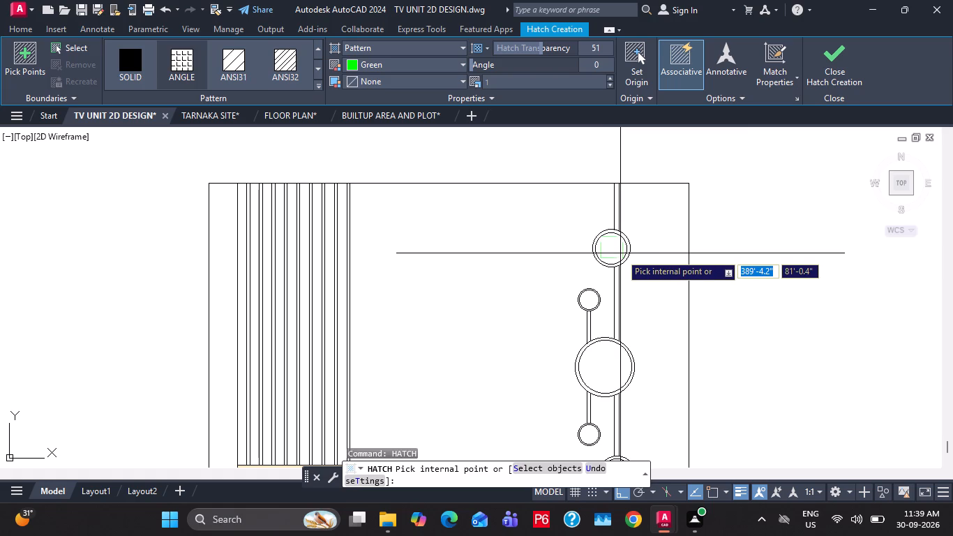
{"action": "scroll", "coordinate": [547, 331], "scroll_direction": "down", "scroll_amount": 1}
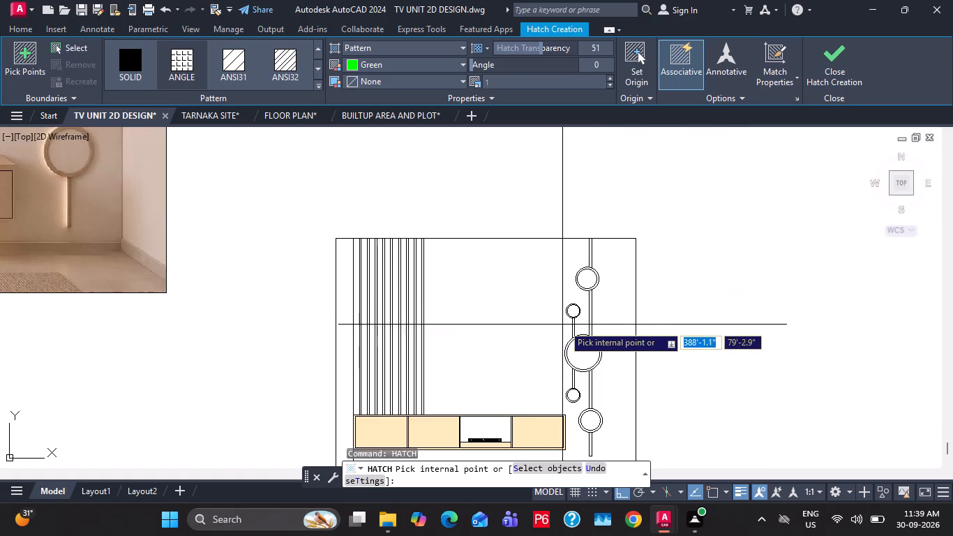
{"action": "scroll", "coordinate": [567, 325], "scroll_direction": "down", "scroll_amount": 1}
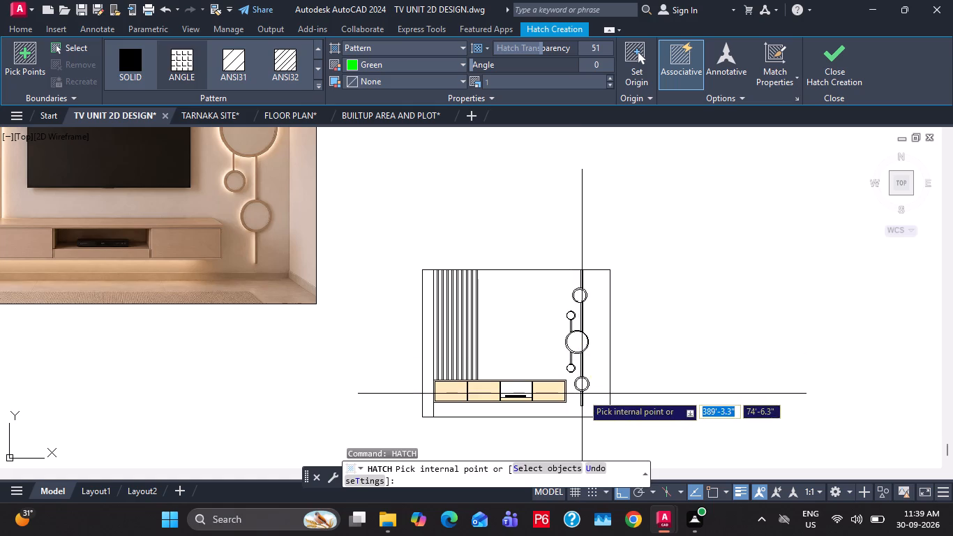
{"action": "scroll", "coordinate": [582, 394], "scroll_direction": "up", "scroll_amount": 3}
{"action": "left_click", "coordinate": [585, 403]}
{"action": "scroll", "coordinate": [615, 369], "scroll_direction": "up", "scroll_amount": 2}
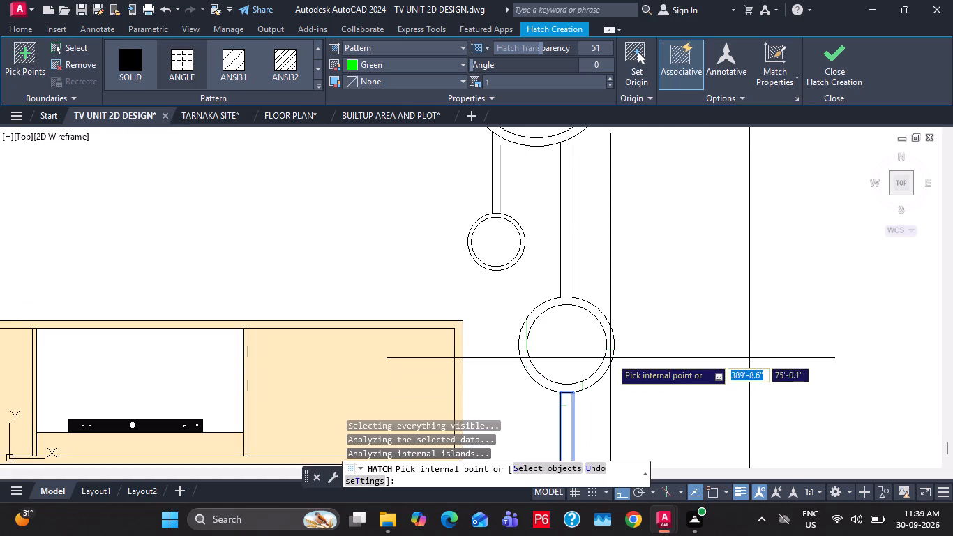
{"action": "left_click", "coordinate": [610, 355]}
{"action": "left_click", "coordinate": [571, 281]}
{"action": "scroll", "coordinate": [567, 278], "scroll_direction": "down", "scroll_amount": 1}
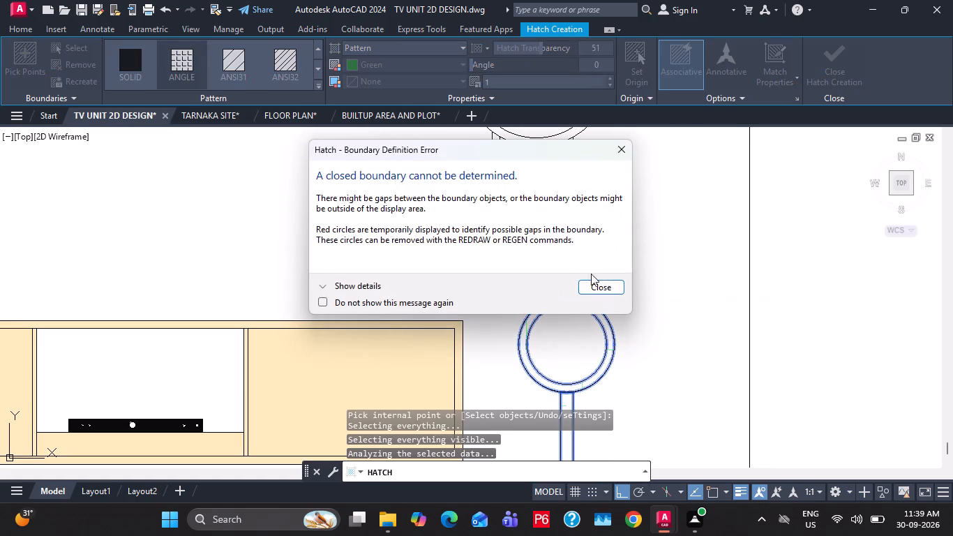
{"action": "left_click", "coordinate": [601, 287]}
{"action": "scroll", "coordinate": [601, 288], "scroll_direction": "down", "scroll_amount": 1}
{"action": "middle_click_drag", "start_coordinate": [616, 277], "coordinate": [616, 323]}
{"action": "left_click", "coordinate": [579, 280]}
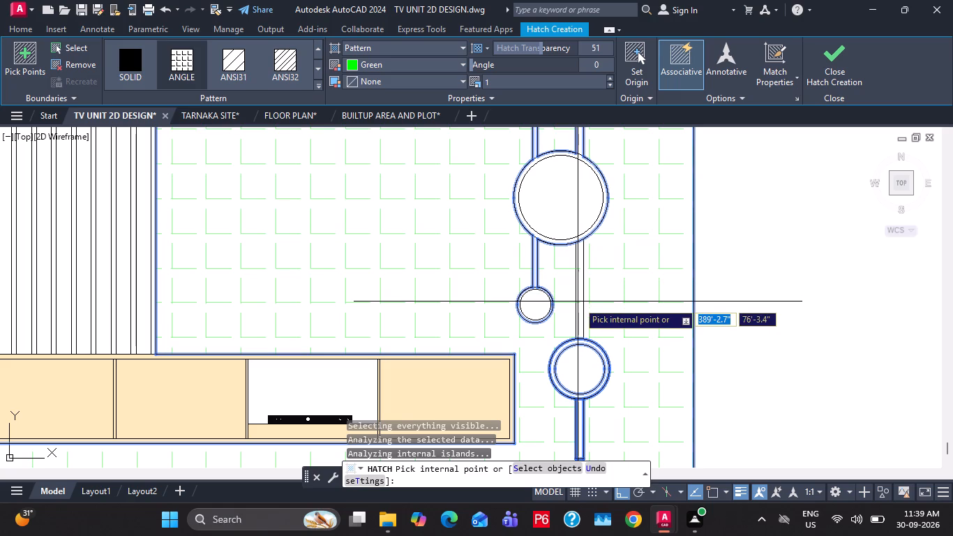
{"action": "key", "text": "ctrl+z"}
{"action": "key", "text": "Escape"}
{"action": "key", "text": "Escape"}
{"action": "key", "text": "Escape"}
Explode the strip above the lower circle and delete its bottom edge line.
{"action": "middle_click_drag", "start_coordinate": [587, 327], "coordinate": [583, 308]}
{"action": "scroll", "coordinate": [573, 308], "scroll_direction": "up", "scroll_amount": 4}
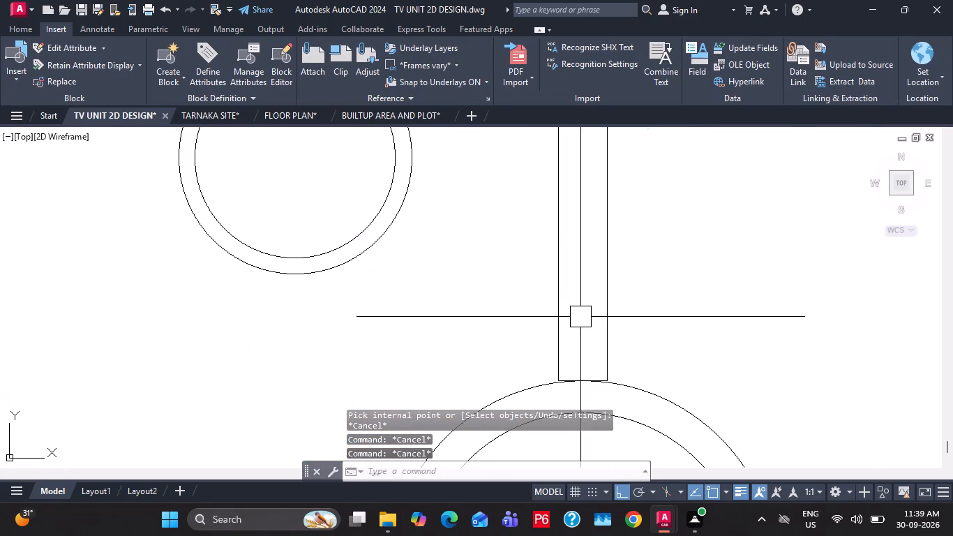
{"action": "scroll", "coordinate": [601, 357], "scroll_direction": "up", "scroll_amount": 1}
{"action": "middle_click_drag", "start_coordinate": [585, 385], "coordinate": [594, 309]}
{"action": "scroll", "coordinate": [591, 318], "scroll_direction": "up", "scroll_amount": 5}
{"action": "left_click", "coordinate": [730, 331]}
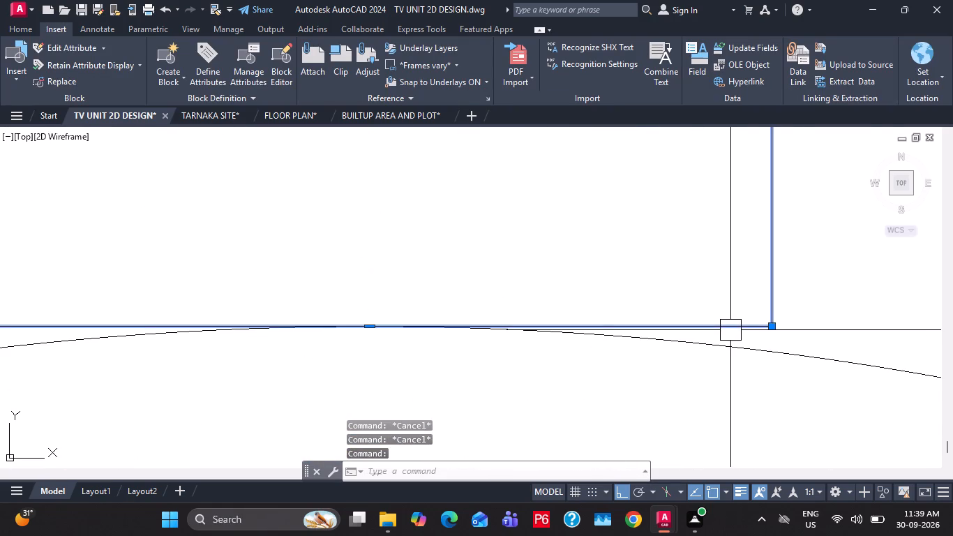
{"action": "key", "text": "x"}
{"action": "key", "text": "space"}
{"action": "left_click", "coordinate": [728, 329]}
{"action": "scroll", "coordinate": [716, 317], "scroll_direction": "down", "scroll_amount": 3}
{"action": "key", "text": "Delete"}
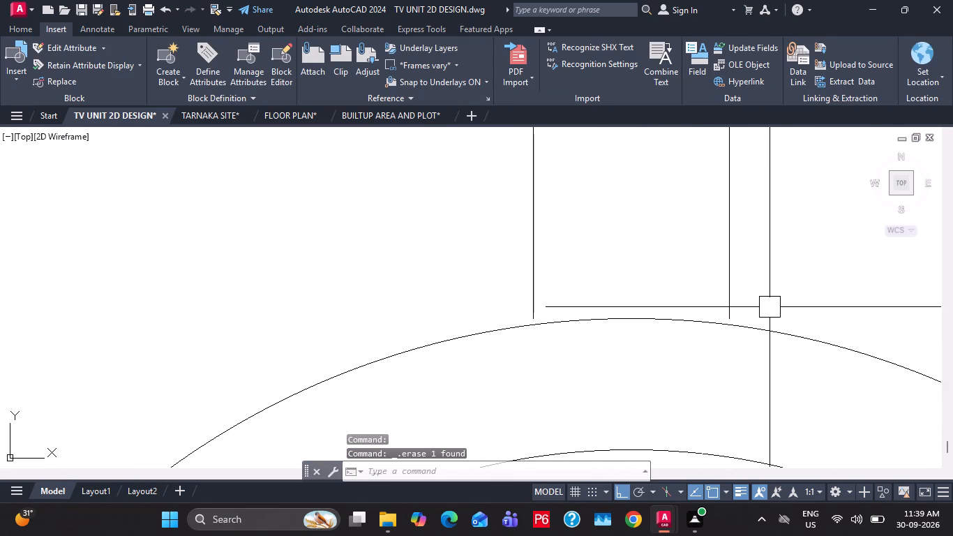
Extend both side lines of the strip above the lower circle down to the circle's outline.
{"action": "key", "text": "e"}
{"action": "key", "text": "x"}
{"action": "key", "text": "space"}
{"action": "left_click", "coordinate": [732, 285]}
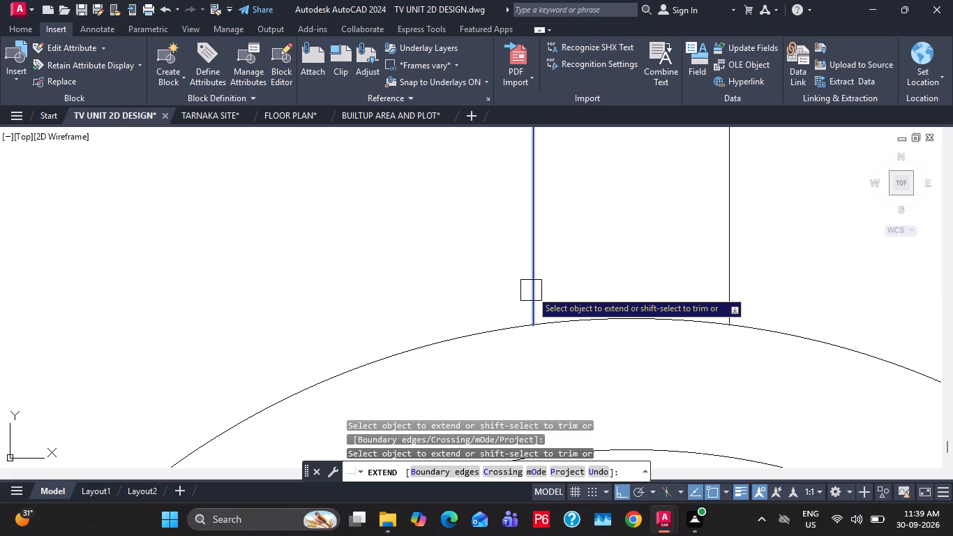
{"action": "left_click", "coordinate": [531, 290]}
{"action": "key", "text": "Escape"}
{"action": "key", "text": "Escape"}
Match the lower circle's rim hatch to the cabinet's cream fill.
{"action": "scroll", "coordinate": [602, 285], "scroll_direction": "down", "scroll_amount": 5}
{"action": "key", "text": "m"}
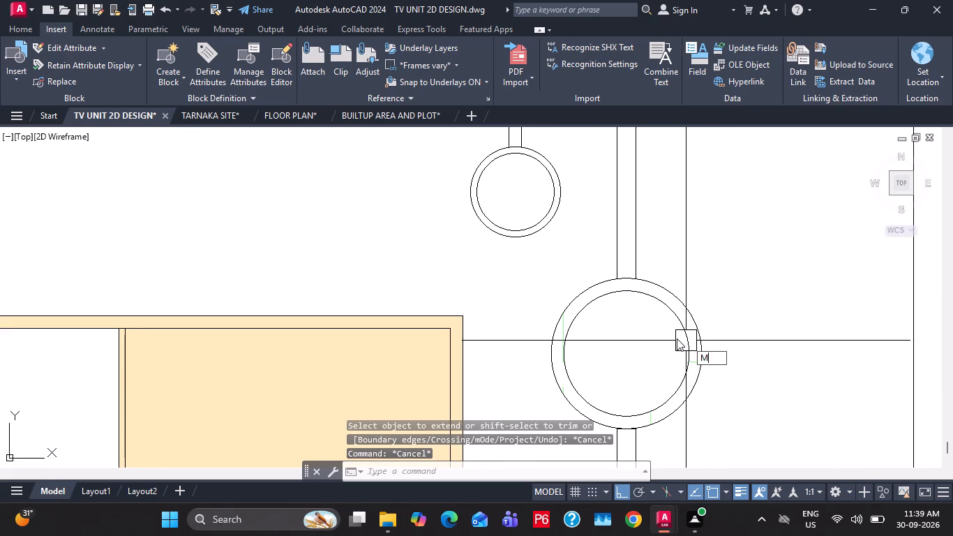
{"action": "key", "text": "a"}
{"action": "key", "text": "space"}
{"action": "left_click", "coordinate": [319, 392]}
{"action": "scroll", "coordinate": [713, 355], "scroll_direction": "up", "scroll_amount": 3}
{"action": "left_click", "coordinate": [642, 396]}
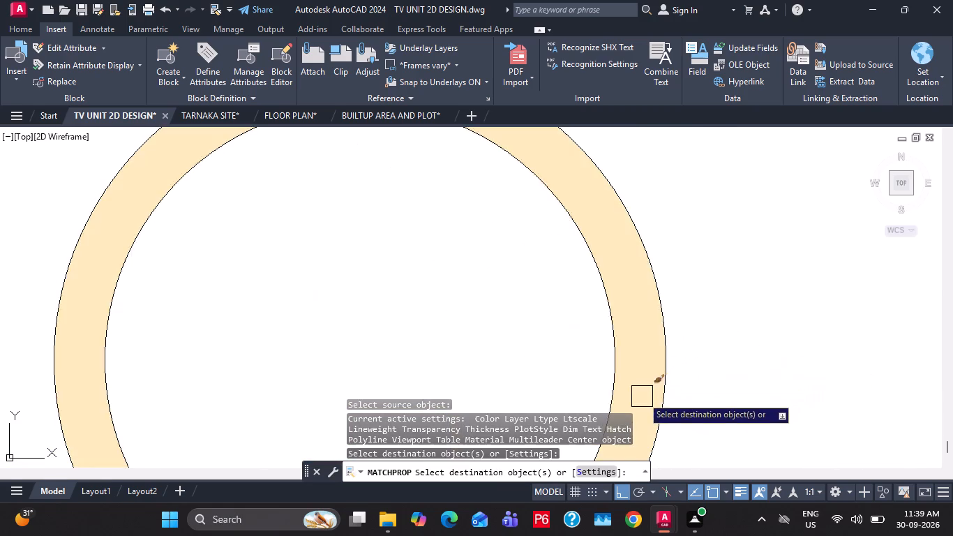
{"action": "key", "text": "Escape"}
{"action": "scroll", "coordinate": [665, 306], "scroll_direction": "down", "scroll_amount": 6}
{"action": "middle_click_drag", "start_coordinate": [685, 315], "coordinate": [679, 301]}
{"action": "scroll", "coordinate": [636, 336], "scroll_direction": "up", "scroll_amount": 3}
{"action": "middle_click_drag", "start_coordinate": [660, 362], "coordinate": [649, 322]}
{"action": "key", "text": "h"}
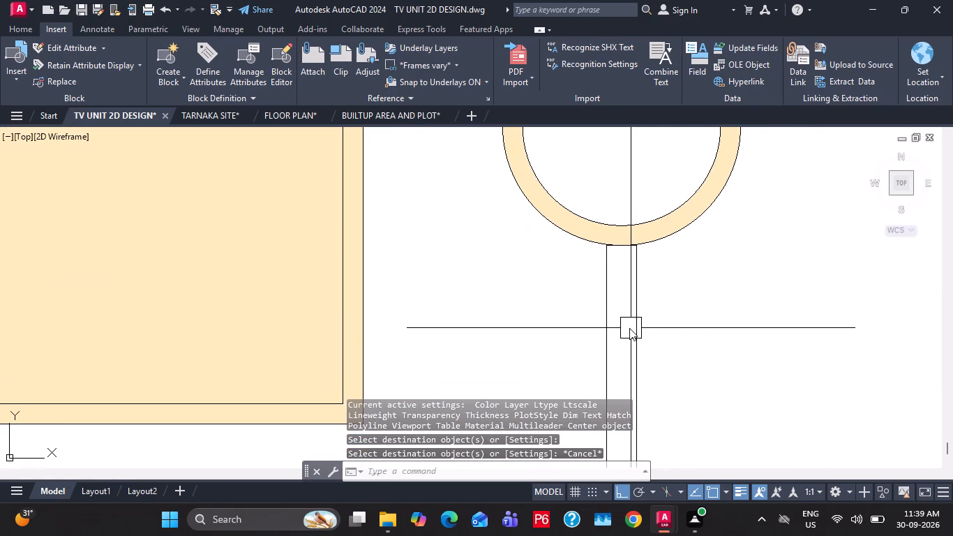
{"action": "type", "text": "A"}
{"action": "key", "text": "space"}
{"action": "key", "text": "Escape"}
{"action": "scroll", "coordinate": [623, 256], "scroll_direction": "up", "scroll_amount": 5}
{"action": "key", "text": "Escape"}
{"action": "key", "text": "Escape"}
Explode the strip below the lower circle and delete its top edge line.
{"action": "left_click", "coordinate": [555, 232]}
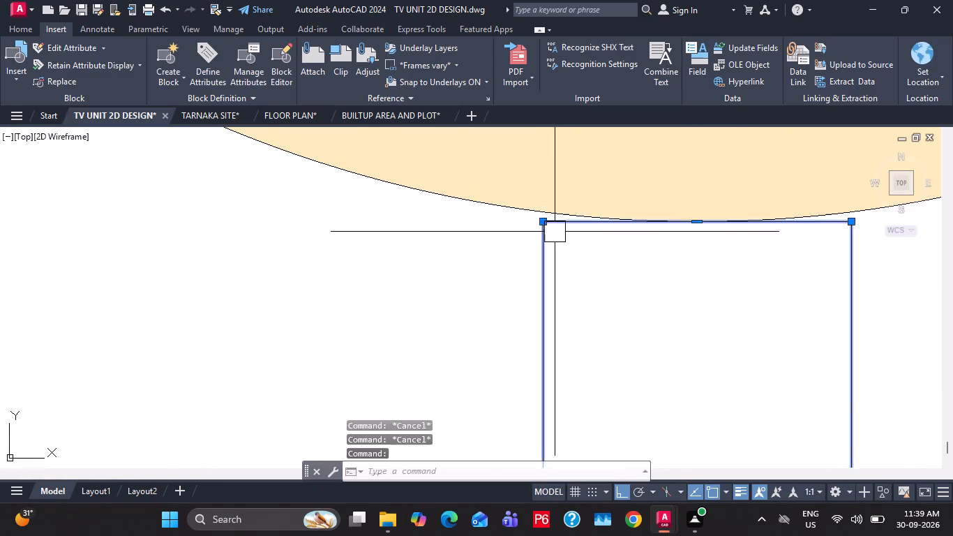
{"action": "key", "text": "x"}
{"action": "key", "text": "space"}
{"action": "left_click", "coordinate": [560, 225]}
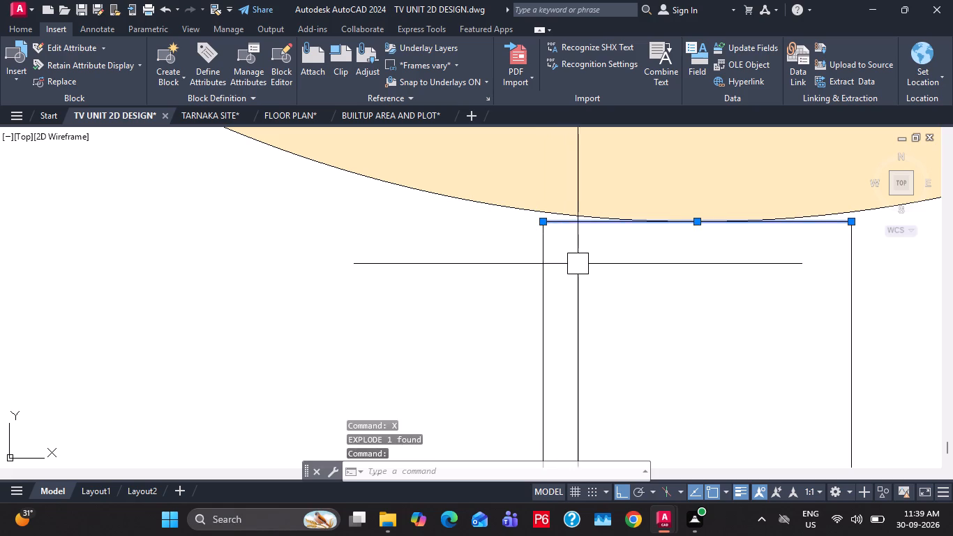
{"action": "key", "text": "Delete"}
Extend both side lines of the bottom strip up to the lower circle's outline.
{"action": "key", "text": "e"}
{"action": "key", "text": "x"}
{"action": "key", "text": "space"}
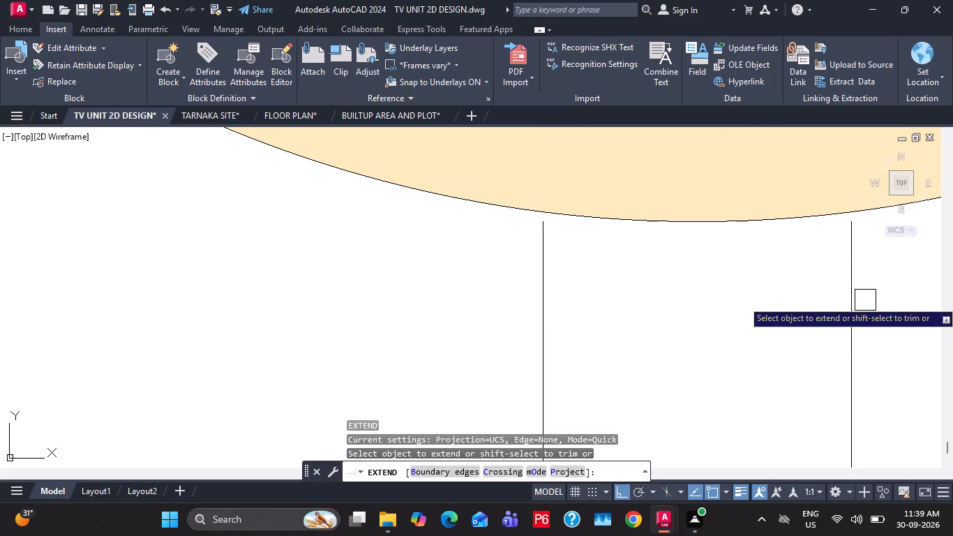
{"action": "left_click", "coordinate": [853, 300]}
{"action": "left_click", "coordinate": [547, 283]}
{"action": "key", "text": "Escape"}
{"action": "key", "text": "Escape"}
Hatch the inside of the strip below the lower circle.
{"action": "scroll", "coordinate": [611, 267], "scroll_direction": "down", "scroll_amount": 3}
{"action": "middle_click_drag", "start_coordinate": [632, 335], "coordinate": [626, 270]}
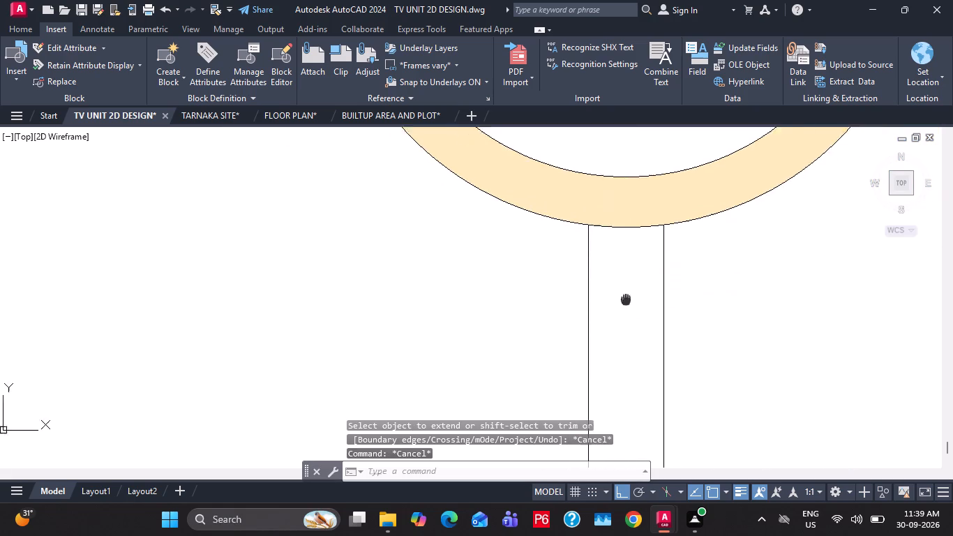
{"action": "middle_click_drag", "start_coordinate": [626, 270], "coordinate": [626, 252]}
{"action": "scroll", "coordinate": [618, 263], "scroll_direction": "down", "scroll_amount": 2}
{"action": "key", "text": "h"}
{"action": "key", "text": "a"}
{"action": "key", "text": "space"}
{"action": "left_click", "coordinate": [621, 289]}
{"action": "scroll", "coordinate": [621, 290], "scroll_direction": "down", "scroll_amount": 1}
{"action": "key", "text": "Escape"}
{"action": "key", "text": "Escape"}
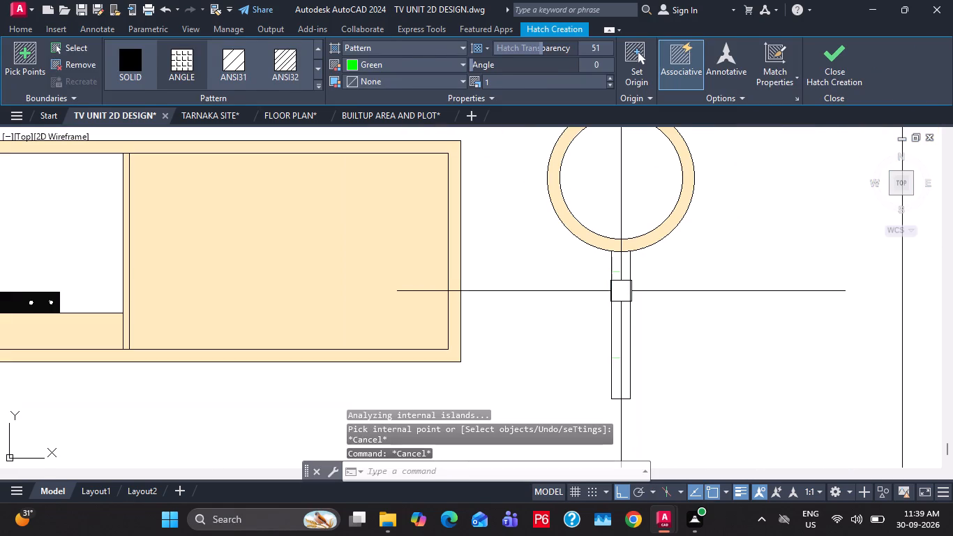
Match the bottom strip's hatch to the cream fill of the lower circle's rim.
{"action": "type", "text": "MA"}
{"action": "key", "text": "space"}
{"action": "scroll", "coordinate": [631, 239], "scroll_direction": "up", "scroll_amount": 3}
{"action": "left_click", "coordinate": [642, 252]}
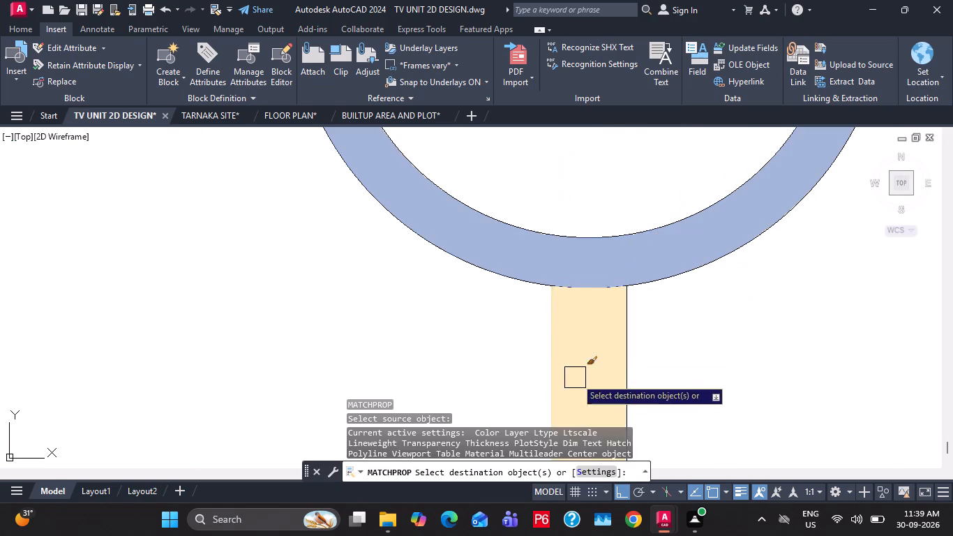
{"action": "left_click", "coordinate": [576, 378]}
{"action": "key", "text": "Escape"}
{"action": "scroll", "coordinate": [585, 366], "scroll_direction": "down", "scroll_amount": 7}
{"action": "key", "text": "Escape"}
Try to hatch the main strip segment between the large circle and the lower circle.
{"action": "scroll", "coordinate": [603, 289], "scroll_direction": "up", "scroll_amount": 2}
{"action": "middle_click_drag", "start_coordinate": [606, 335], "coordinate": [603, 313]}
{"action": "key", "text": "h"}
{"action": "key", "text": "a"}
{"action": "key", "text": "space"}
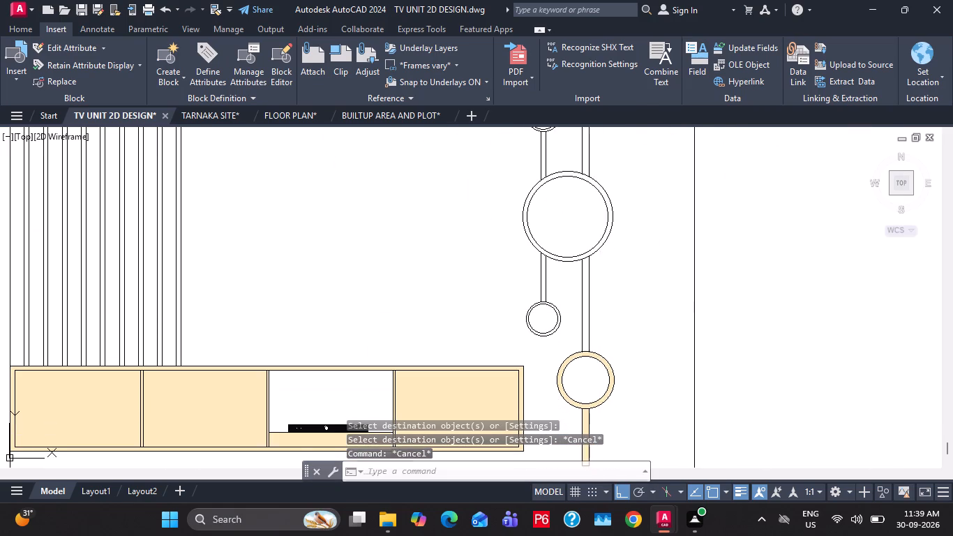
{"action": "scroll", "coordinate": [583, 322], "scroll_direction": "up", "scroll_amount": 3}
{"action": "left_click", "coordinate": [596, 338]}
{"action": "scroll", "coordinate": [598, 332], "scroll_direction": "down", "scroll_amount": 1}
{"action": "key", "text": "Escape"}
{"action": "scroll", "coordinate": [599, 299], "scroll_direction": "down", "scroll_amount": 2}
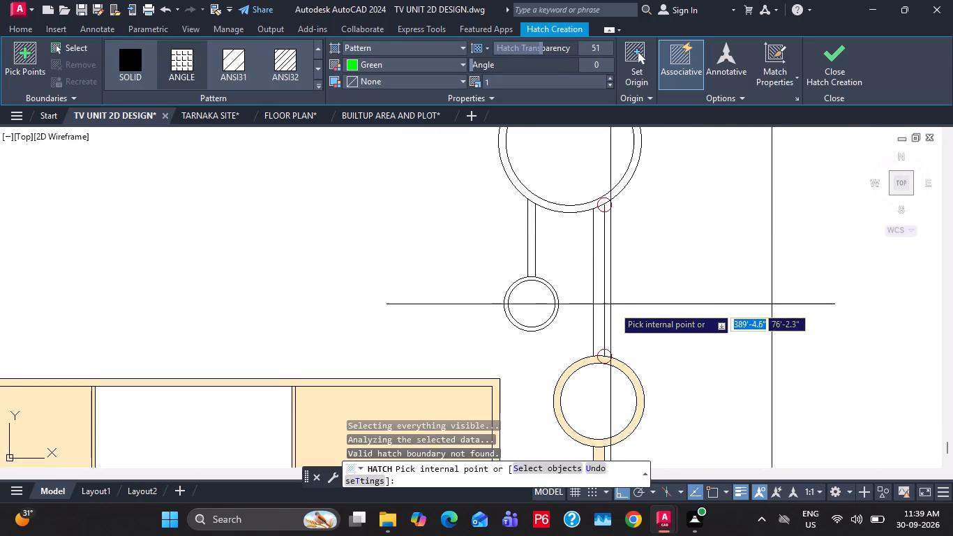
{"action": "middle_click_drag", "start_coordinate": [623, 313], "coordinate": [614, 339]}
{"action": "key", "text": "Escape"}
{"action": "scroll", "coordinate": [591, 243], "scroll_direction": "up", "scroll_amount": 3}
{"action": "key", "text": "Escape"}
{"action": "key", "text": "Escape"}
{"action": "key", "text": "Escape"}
Extend the strip segment's side lines to the large circle and trim the left line's excess at that end.
{"action": "middle_click_drag", "start_coordinate": [615, 218], "coordinate": [615, 255]}
{"action": "type", "text": "EX"}
{"action": "key", "text": "space"}
{"action": "scroll", "coordinate": [614, 248], "scroll_direction": "up", "scroll_amount": 1}
{"action": "left_click", "coordinate": [615, 253]}
{"action": "left_click", "coordinate": [539, 267]}
{"action": "key", "text": "Escape"}
{"action": "key", "text": "Escape"}
{"action": "type", "text": "TR"}
{"action": "key", "text": "space"}
{"action": "left_click", "coordinate": [536, 221]}
{"action": "key", "text": "Escape"}
Examine how the strip segment's side lines meet the lower circle's outline.
{"action": "scroll", "coordinate": [543, 218], "scroll_direction": "down", "scroll_amount": 3}
{"action": "middle_click_drag", "start_coordinate": [575, 306], "coordinate": [578, 244]}
{"action": "middle_click_drag", "start_coordinate": [568, 326], "coordinate": [594, 224]}
{"action": "scroll", "coordinate": [578, 255], "scroll_direction": "up", "scroll_amount": 3}
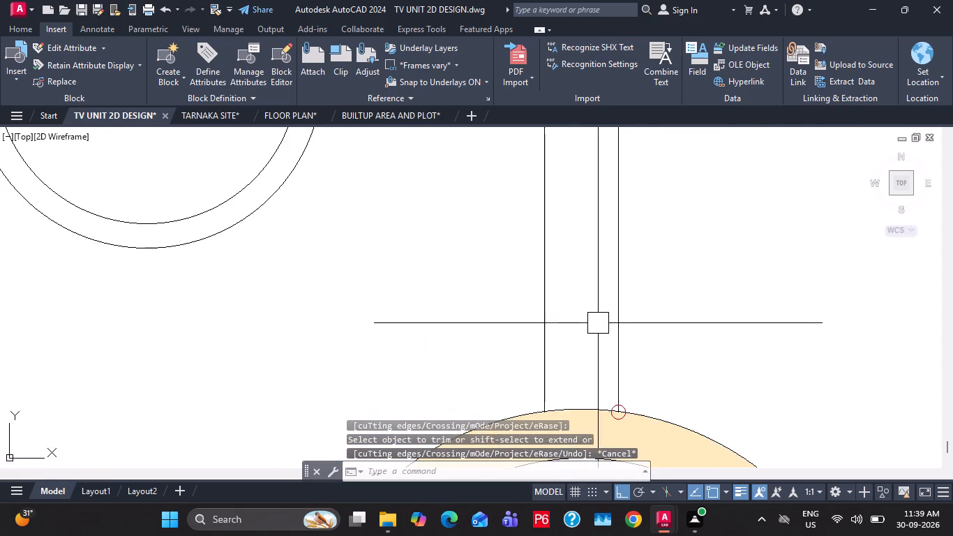
{"action": "scroll", "coordinate": [599, 336], "scroll_direction": "up", "scroll_amount": 1}
{"action": "middle_click_drag", "start_coordinate": [625, 380], "coordinate": [619, 249]}
{"action": "scroll", "coordinate": [592, 327], "scroll_direction": "up", "scroll_amount": 2}
{"action": "key", "text": "Escape"}
{"action": "scroll", "coordinate": [628, 319], "scroll_direction": "down", "scroll_amount": 6}
{"action": "key", "text": "Escape"}
{"action": "middle_click_drag", "start_coordinate": [618, 271], "coordinate": [609, 353]}
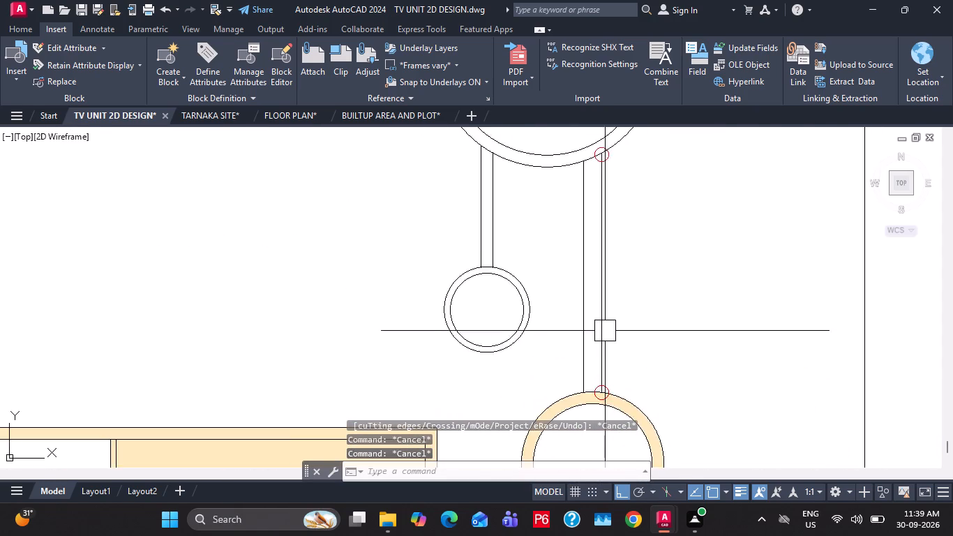
Hatch the main strip segment between the large circle and the lower circle.
{"action": "scroll", "coordinate": [605, 331], "scroll_direction": "down", "scroll_amount": 1}
{"action": "type", "text": "HA"}
{"action": "key", "text": "space"}
{"action": "left_click", "coordinate": [598, 311]}
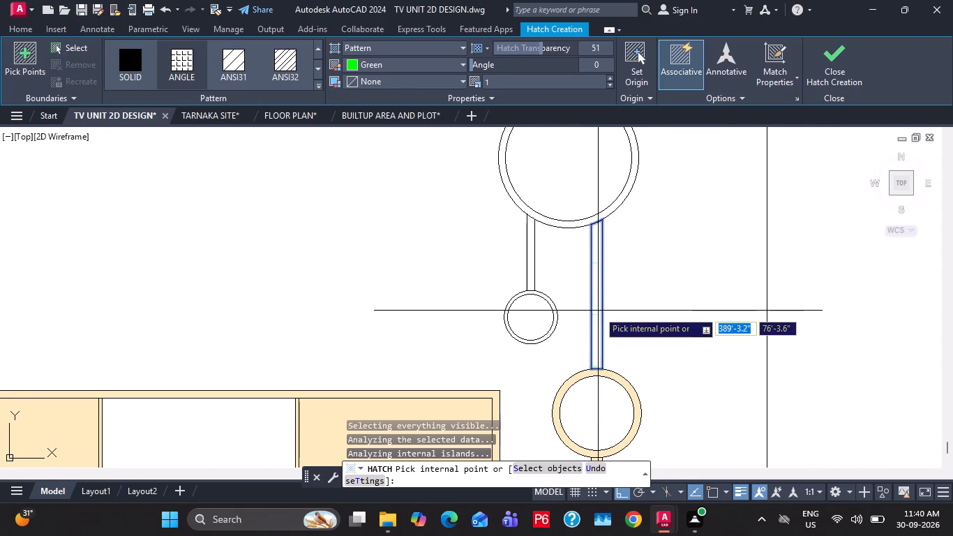
{"action": "key", "text": "Escape"}
{"action": "key", "text": "Escape"}
Match the main strip segment's hatch to the cream fill of the lower circle's rim.
{"action": "key", "text": "m"}
{"action": "key", "text": "a"}
{"action": "key", "text": "space"}
{"action": "scroll", "coordinate": [604, 373], "scroll_direction": "up", "scroll_amount": 4}
{"action": "left_click", "coordinate": [615, 368]}
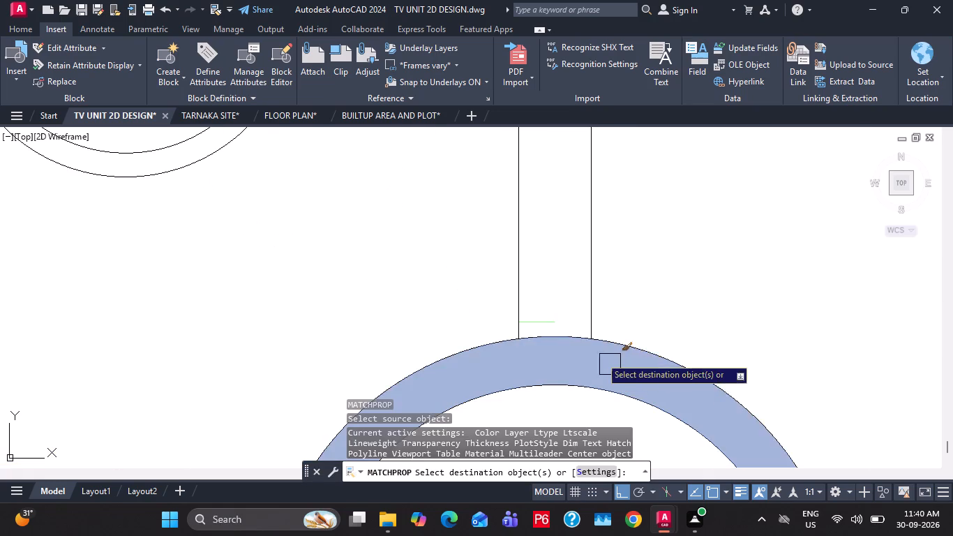
{"action": "left_click", "coordinate": [538, 317]}
{"action": "key", "text": "Escape"}
{"action": "scroll", "coordinate": [560, 308], "scroll_direction": "down", "scroll_amount": 6}
{"action": "key", "text": "Escape"}
Hatch the ring between the two outlines of the large circle.
{"action": "middle_click_drag", "start_coordinate": [585, 259], "coordinate": [582, 322]}
{"action": "scroll", "coordinate": [578, 284], "scroll_direction": "up", "scroll_amount": 2}
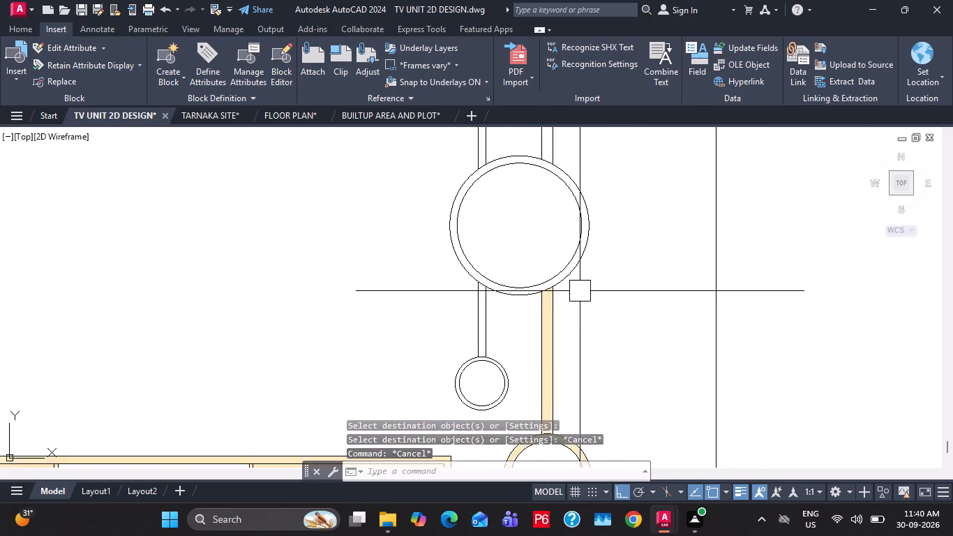
{"action": "middle_click_drag", "start_coordinate": [582, 293], "coordinate": [595, 355]}
{"action": "key", "text": "h"}
{"action": "type", "text": "A"}
{"action": "key", "text": "space"}
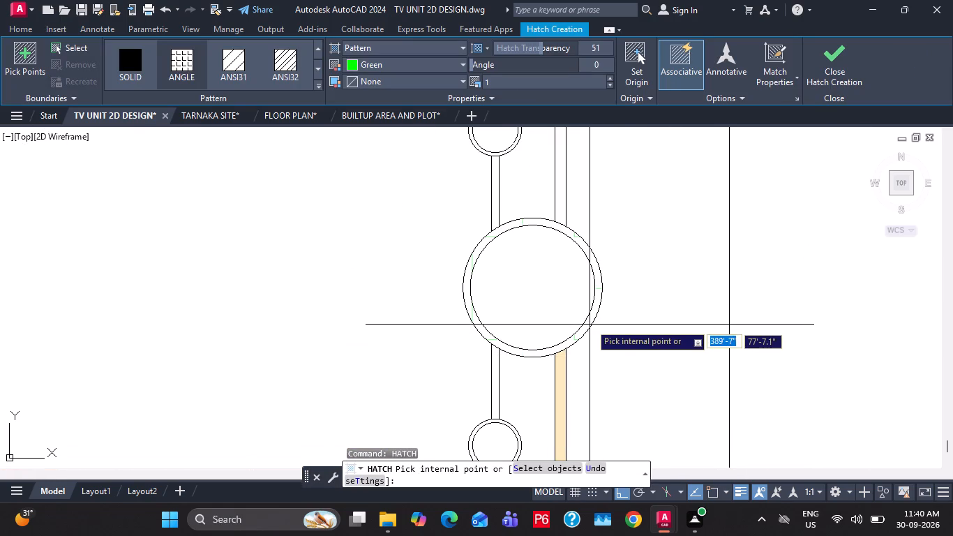
{"action": "left_click", "coordinate": [590, 322]}
{"action": "key", "text": "Escape"}
{"action": "key", "text": "Escape"}
{"action": "key", "text": "Escape"}
{"action": "key", "text": "Escape"}
{"action": "key", "text": "Escape"}
{"action": "key", "text": "Escape"}
{"action": "key", "text": "Escape"}
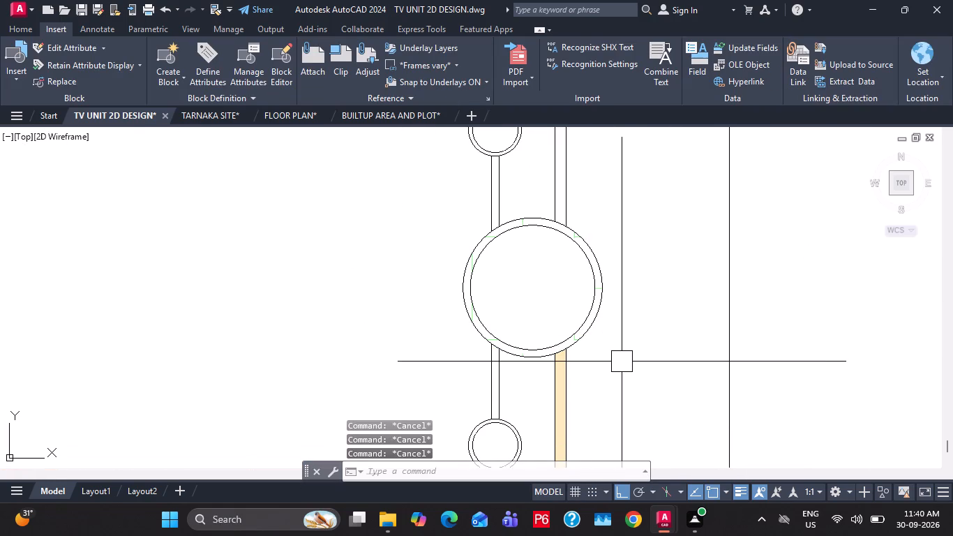
Match the large circle's rim hatch to the cream fill of the strip segment below it.
{"action": "middle_click_drag", "start_coordinate": [616, 366], "coordinate": [599, 321]}
{"action": "type", "text": "MA"}
{"action": "key", "text": "space"}
{"action": "scroll", "coordinate": [543, 325], "scroll_direction": "up", "scroll_amount": 3}
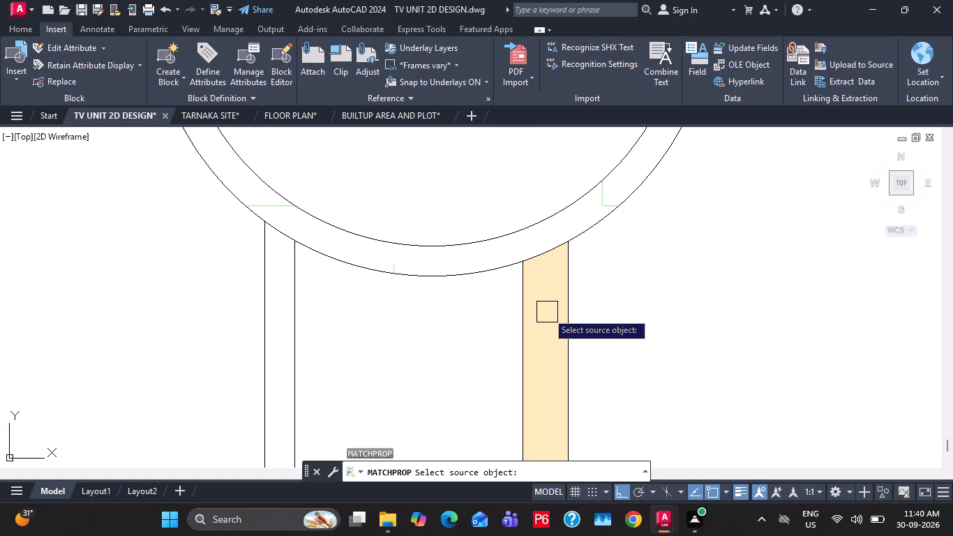
{"action": "left_click", "coordinate": [547, 312]}
{"action": "scroll", "coordinate": [598, 196], "scroll_direction": "up", "scroll_amount": 2}
{"action": "left_click", "coordinate": [604, 213]}
{"action": "key", "text": "Escape"}
{"action": "scroll", "coordinate": [604, 214], "scroll_direction": "down", "scroll_amount": 7}
{"action": "key", "text": "Escape"}
Hatch the rim of the small circle hanging below the large circle.
{"action": "scroll", "coordinate": [580, 250], "scroll_direction": "up", "scroll_amount": 2}
{"action": "key", "text": "h"}
{"action": "key", "text": "a"}
{"action": "key", "text": "space"}
{"action": "scroll", "coordinate": [564, 278], "scroll_direction": "up", "scroll_amount": 3}
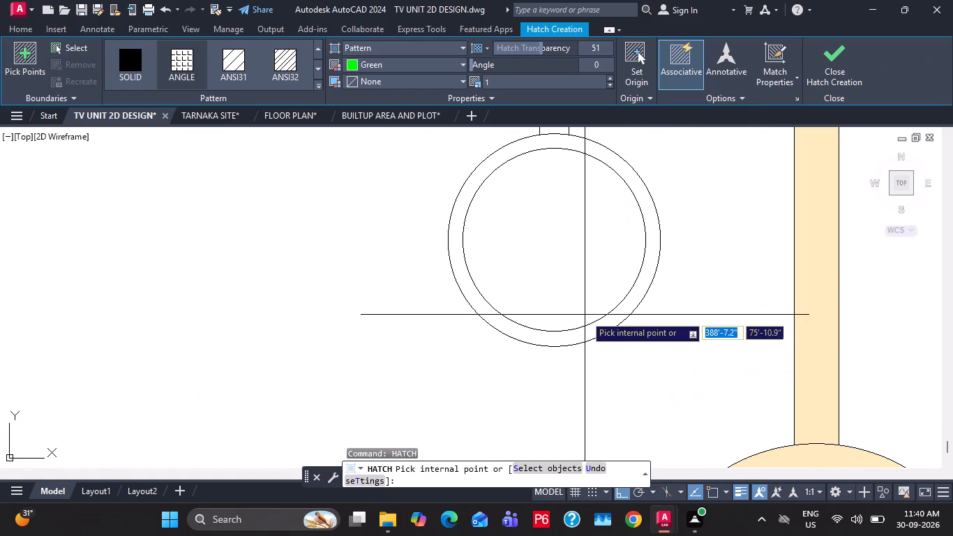
{"action": "left_click", "coordinate": [583, 334]}
{"action": "key", "text": "Escape"}
{"action": "key", "text": "Escape"}
{"action": "scroll", "coordinate": [583, 317], "scroll_direction": "down", "scroll_amount": 1}
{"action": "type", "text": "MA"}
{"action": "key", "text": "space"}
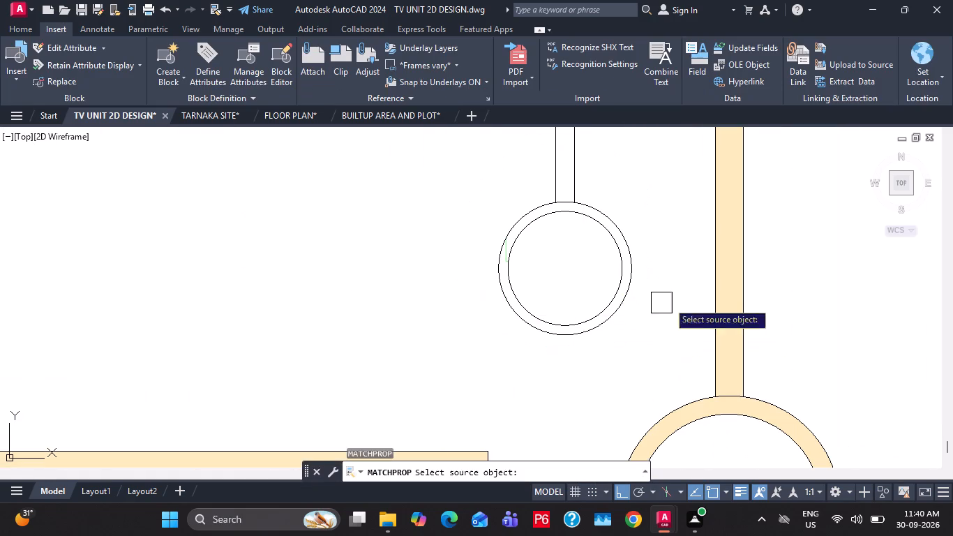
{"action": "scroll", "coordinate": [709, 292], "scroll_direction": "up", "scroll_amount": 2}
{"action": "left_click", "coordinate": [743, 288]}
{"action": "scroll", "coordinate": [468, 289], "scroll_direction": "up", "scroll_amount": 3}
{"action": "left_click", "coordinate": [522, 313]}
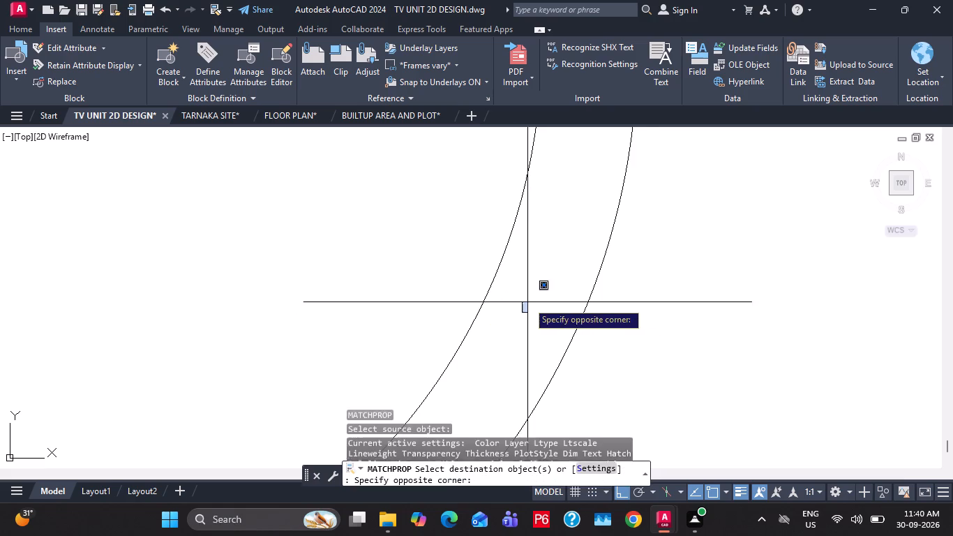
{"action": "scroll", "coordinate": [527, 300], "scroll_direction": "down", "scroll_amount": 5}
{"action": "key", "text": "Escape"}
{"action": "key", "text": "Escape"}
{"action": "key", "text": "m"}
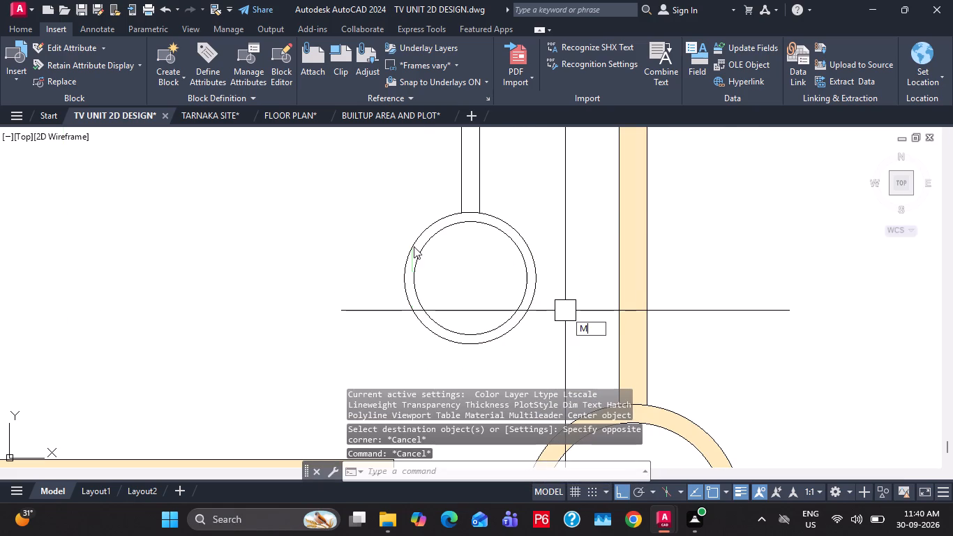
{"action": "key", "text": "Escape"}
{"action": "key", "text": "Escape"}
Match the lower small circle's rim hatch to the main strip's cream fill.
{"action": "key", "text": "m"}
{"action": "type", "text": "A"}
{"action": "key", "text": "space"}
{"action": "scroll", "coordinate": [631, 263], "scroll_direction": "up", "scroll_amount": 2}
{"action": "left_click", "coordinate": [636, 263]}
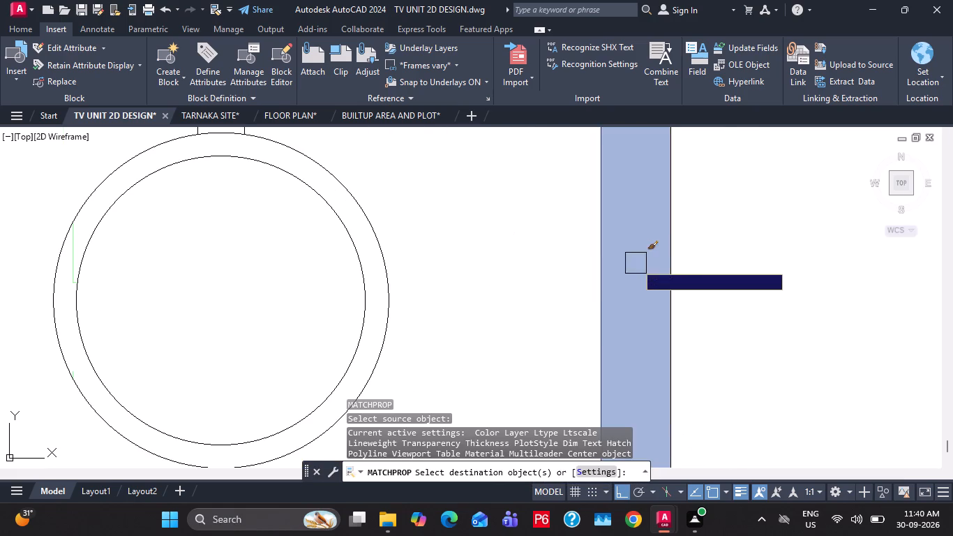
{"action": "scroll", "coordinate": [90, 225], "scroll_direction": "up", "scroll_amount": 2}
{"action": "left_click", "coordinate": [52, 251]}
{"action": "key", "text": "Escape"}
{"action": "key", "text": "Escape"}
{"action": "scroll", "coordinate": [234, 256], "scroll_direction": "down", "scroll_amount": 2}
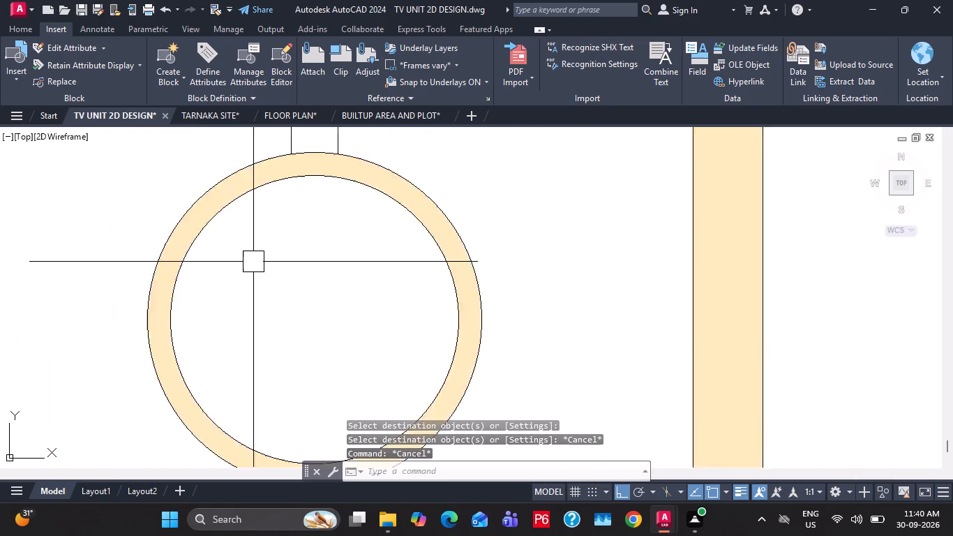
Hatch the thin strip between the large circle and the small circle below it.
{"action": "scroll", "coordinate": [264, 264], "scroll_direction": "down", "scroll_amount": 3}
{"action": "middle_click_drag", "start_coordinate": [361, 248], "coordinate": [386, 331]}
{"action": "scroll", "coordinate": [385, 299], "scroll_direction": "down", "scroll_amount": 1}
{"action": "middle_click_drag", "start_coordinate": [383, 295], "coordinate": [386, 323]}
{"action": "key", "text": "h"}
{"action": "key", "text": "a"}
{"action": "key", "text": "space"}
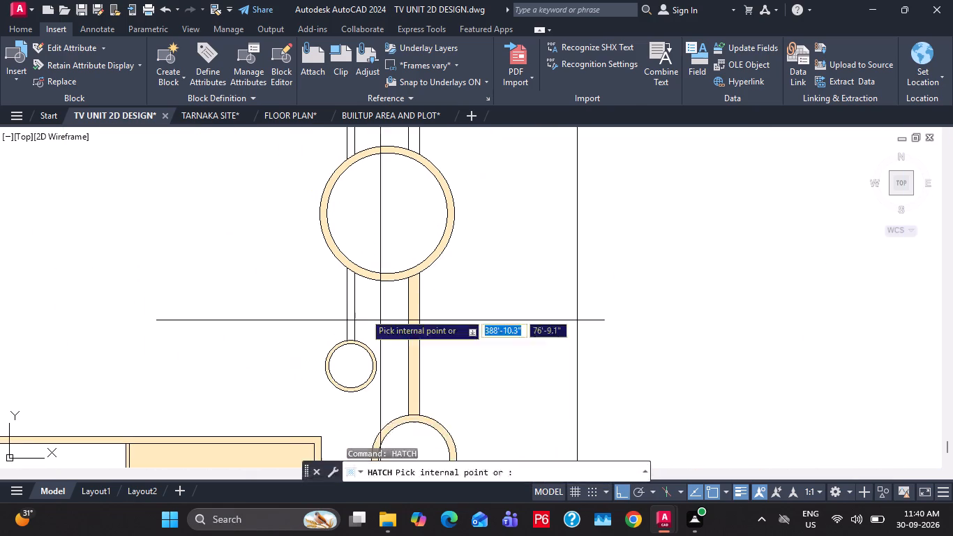
{"action": "scroll", "coordinate": [340, 302], "scroll_direction": "up", "scroll_amount": 1}
{"action": "left_click", "coordinate": [357, 301]}
{"action": "key", "text": "Escape"}
{"action": "key", "text": "Escape"}
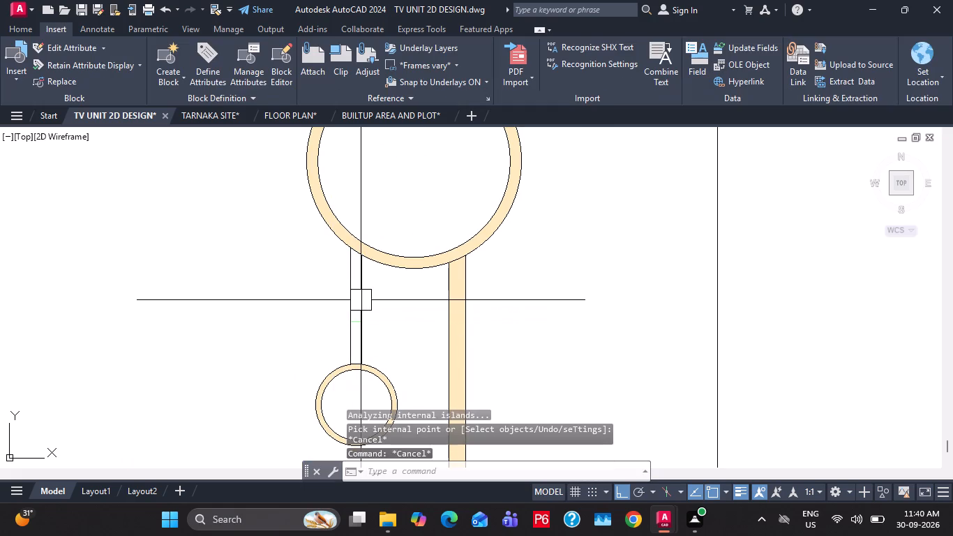
Match the lower thin strip's hatch to the main strip's cream fill.
{"action": "key", "text": "m"}
{"action": "key", "text": "a"}
{"action": "key", "text": "space"}
{"action": "scroll", "coordinate": [447, 276], "scroll_direction": "up", "scroll_amount": 2}
{"action": "left_click", "coordinate": [476, 275]}
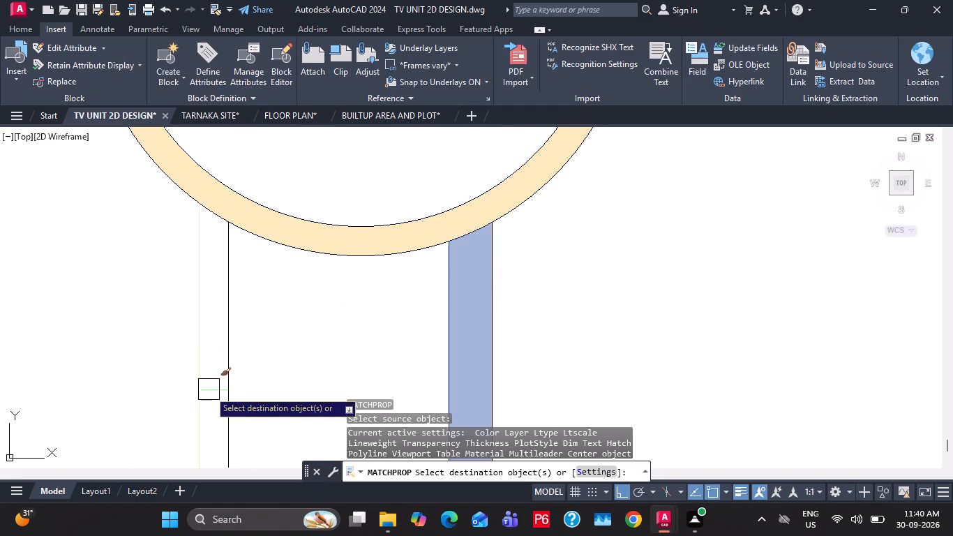
{"action": "scroll", "coordinate": [210, 390], "scroll_direction": "up", "scroll_amount": 1}
{"action": "left_click", "coordinate": [218, 390]}
{"action": "key", "text": "Escape"}
Hatch the main and thin strip segments that rise from the top of the large circle.
{"action": "scroll", "coordinate": [251, 346], "scroll_direction": "down", "scroll_amount": 5}
{"action": "middle_click_drag", "start_coordinate": [387, 269], "coordinate": [431, 308]}
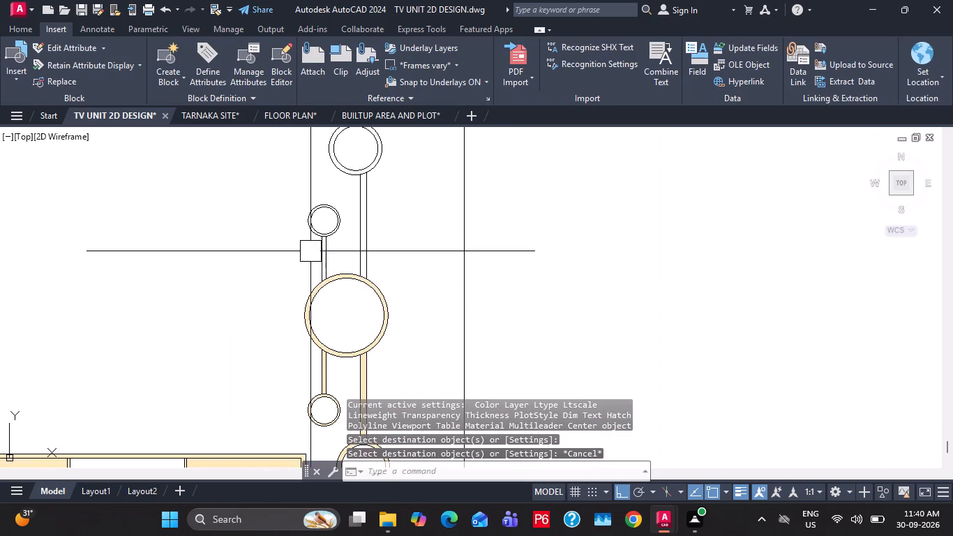
{"action": "scroll", "coordinate": [314, 255], "scroll_direction": "up", "scroll_amount": 1}
{"action": "key", "text": "h"}
{"action": "key", "text": "a"}
{"action": "key", "text": "space"}
{"action": "middle_click_drag", "start_coordinate": [410, 290], "coordinate": [414, 315]}
{"action": "scroll", "coordinate": [415, 290], "scroll_direction": "down", "scroll_amount": 1}
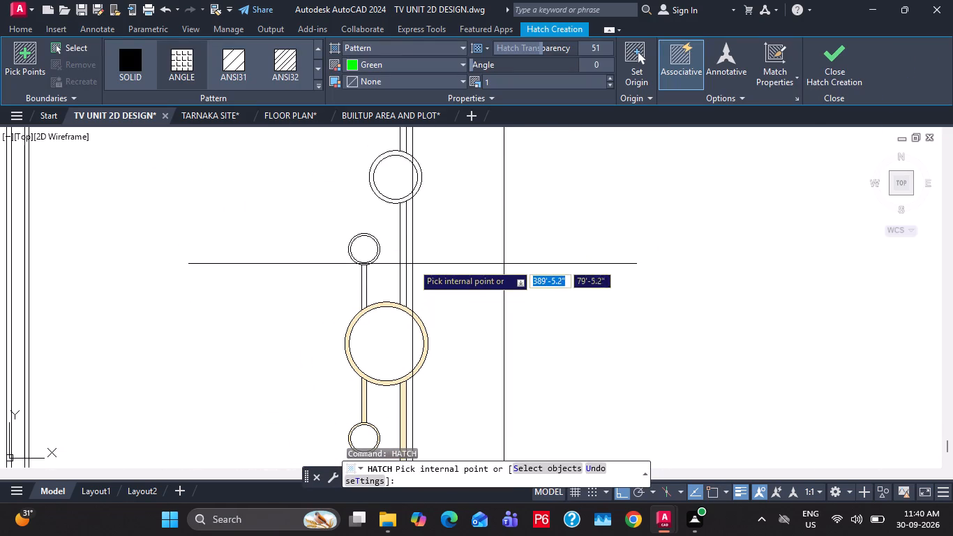
{"action": "left_click", "coordinate": [404, 224]}
{"action": "scroll", "coordinate": [361, 267], "scroll_direction": "up", "scroll_amount": 2}
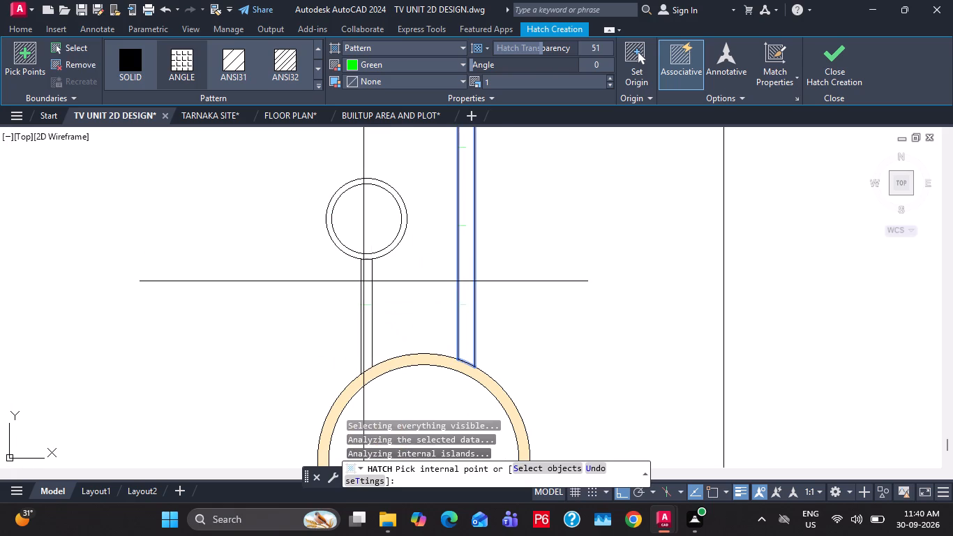
{"action": "left_click", "coordinate": [363, 281]}
Include the upper small circle's rim, the upper circle's rim and the topmost strip segment in the same hatch.
{"action": "scroll", "coordinate": [382, 258], "scroll_direction": "up", "scroll_amount": 2}
{"action": "left_click", "coordinate": [393, 241]}
{"action": "scroll", "coordinate": [393, 241], "scroll_direction": "down", "scroll_amount": 3}
{"action": "middle_click_drag", "start_coordinate": [414, 233], "coordinate": [396, 364]}
{"action": "scroll", "coordinate": [419, 261], "scroll_direction": "up", "scroll_amount": 2}
{"action": "left_click", "coordinate": [437, 294]}
{"action": "scroll", "coordinate": [435, 299], "scroll_direction": "down", "scroll_amount": 2}
{"action": "middle_click_drag", "start_coordinate": [448, 266], "coordinate": [448, 378]}
{"action": "scroll", "coordinate": [448, 378], "scroll_direction": "down", "scroll_amount": 1}
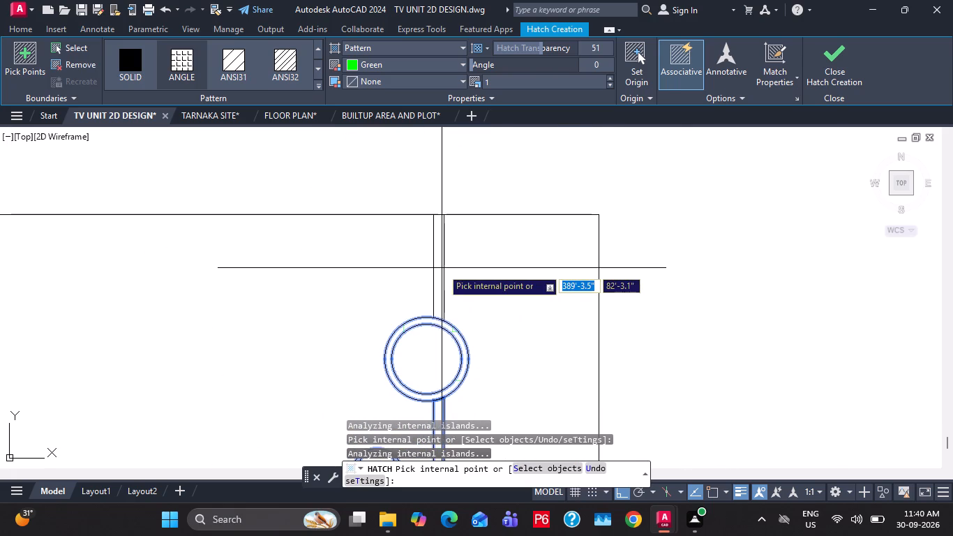
{"action": "left_click", "coordinate": [442, 268]}
{"action": "key", "text": "Escape"}
{"action": "key", "text": "Escape"}
Match the hatch of the upper strips and circle rims to the large circle's cream rim fill.
{"action": "middle_click_drag", "start_coordinate": [471, 318], "coordinate": [491, 193]}
{"action": "key", "text": "m"}
{"action": "key", "text": "a"}
{"action": "key", "text": "space"}
{"action": "scroll", "coordinate": [443, 405], "scroll_direction": "up", "scroll_amount": 3}
{"action": "middle_click_drag", "start_coordinate": [458, 413], "coordinate": [472, 258]}
{"action": "scroll", "coordinate": [481, 392], "scroll_direction": "up", "scroll_amount": 2}
{"action": "left_click", "coordinate": [487, 380]}
{"action": "scroll", "coordinate": [486, 364], "scroll_direction": "down", "scroll_amount": 1}
{"action": "scroll", "coordinate": [519, 215], "scroll_direction": "down", "scroll_amount": 3}
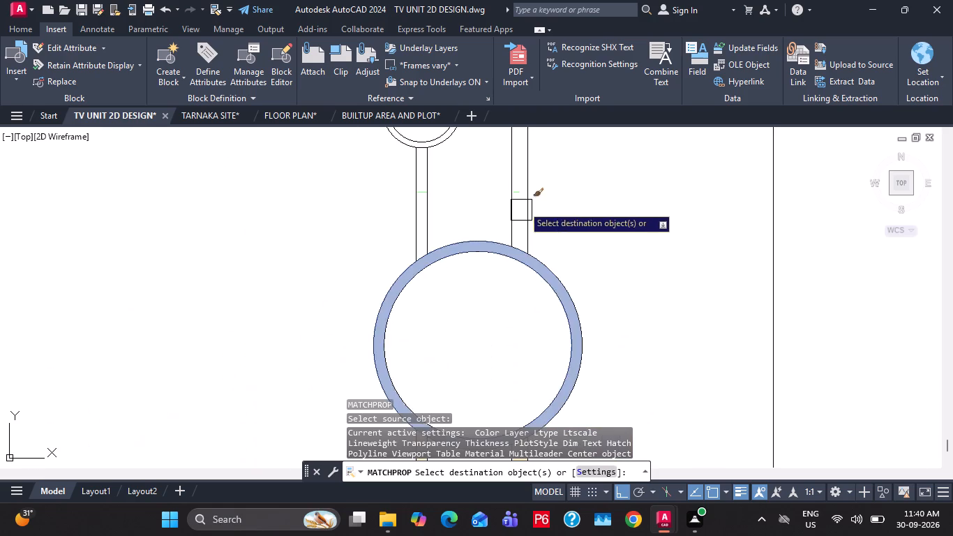
{"action": "middle_click_drag", "start_coordinate": [523, 190], "coordinate": [522, 268]}
{"action": "scroll", "coordinate": [519, 262], "scroll_direction": "up", "scroll_amount": 2}
{"action": "left_click", "coordinate": [516, 287]}
{"action": "key", "text": "Escape"}
{"action": "scroll", "coordinate": [516, 287], "scroll_direction": "down", "scroll_amount": 4}
{"action": "key", "text": "Escape"}
{"action": "key", "text": "Escape"}
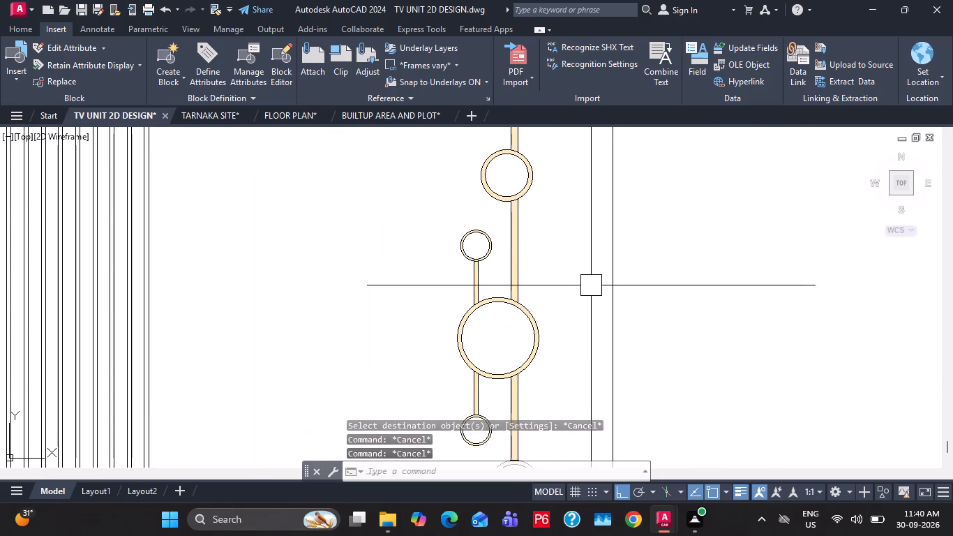
Save the TV UNIT 2D DESIGN drawing.
{"action": "middle_click_drag", "start_coordinate": [583, 284], "coordinate": [564, 278]}
{"action": "key", "text": "Escape"}
{"action": "middle_click_drag", "start_coordinate": [548, 261], "coordinate": [539, 309]}
{"action": "key", "text": "ctrl+s"}
{"action": "key", "text": "Escape"}
{"action": "key", "text": "Escape"}
{"action": "key", "text": "Escape"}
{"action": "key", "text": "Escape"}
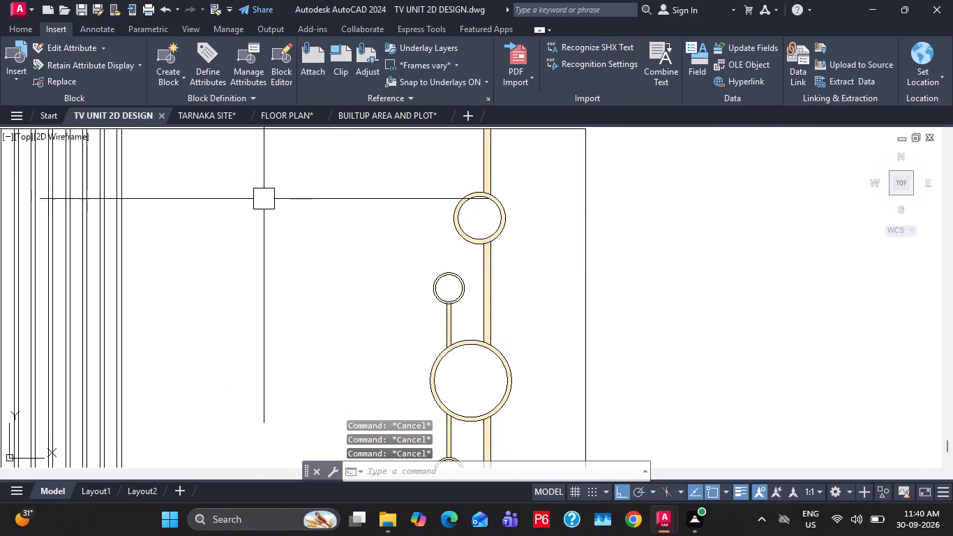
{"action": "key", "text": "Escape"}
{"action": "key", "text": "Escape"}
{"action": "key", "text": "Escape"}
{"action": "key", "text": "ctrl+s"}
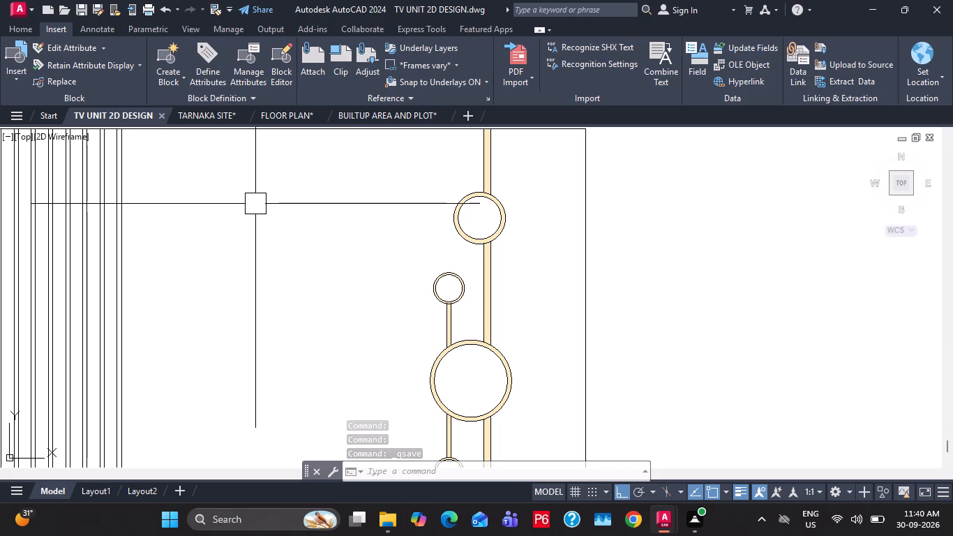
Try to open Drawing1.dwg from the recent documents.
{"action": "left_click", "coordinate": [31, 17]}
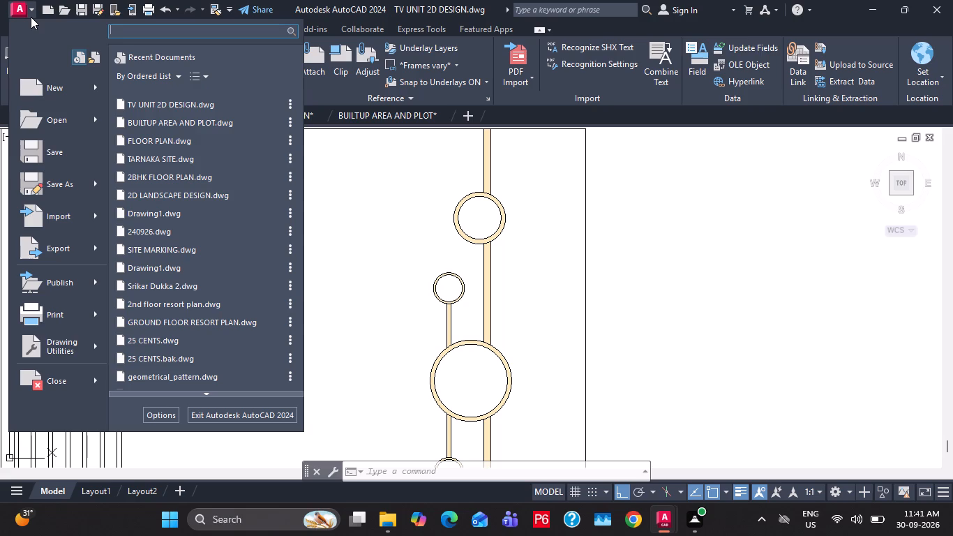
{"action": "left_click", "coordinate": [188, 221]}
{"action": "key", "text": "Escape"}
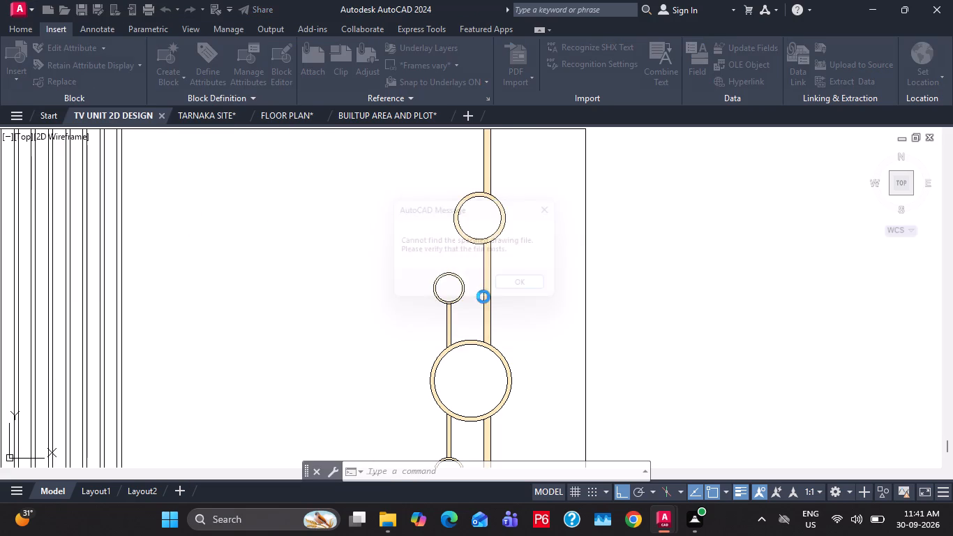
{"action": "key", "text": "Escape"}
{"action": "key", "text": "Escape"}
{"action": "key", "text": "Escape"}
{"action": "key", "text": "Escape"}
Open the 2BHK FLOOR PLAN drawing from the saketh folder inside FUJI, using File Explorer.
{"action": "left_click", "coordinate": [392, 528]}
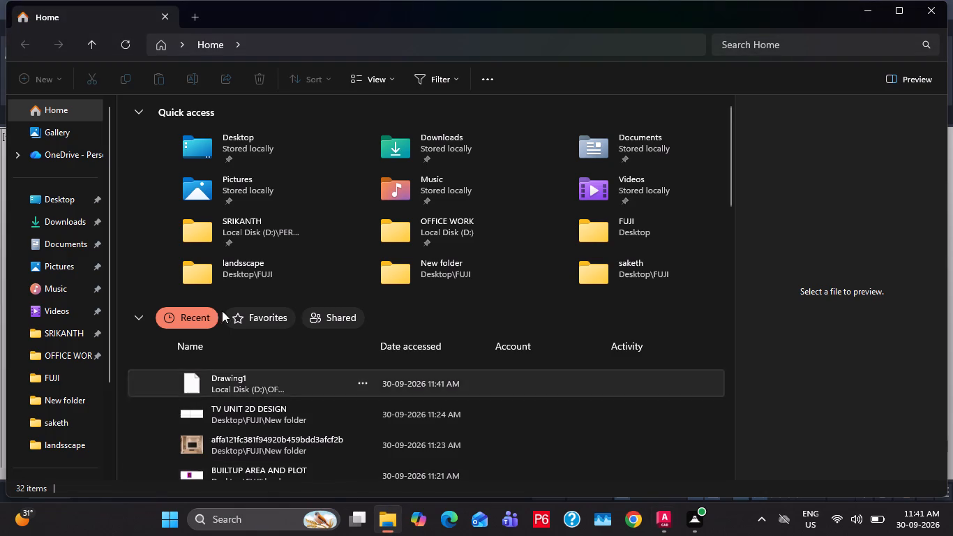
{"action": "scroll", "coordinate": [266, 419], "scroll_direction": "down", "scroll_amount": 3}
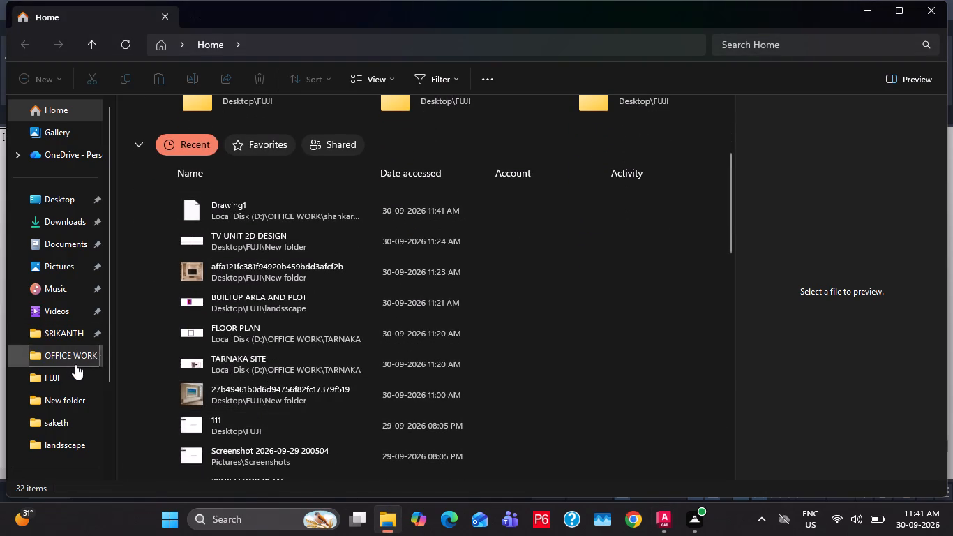
{"action": "left_click", "coordinate": [68, 353]}
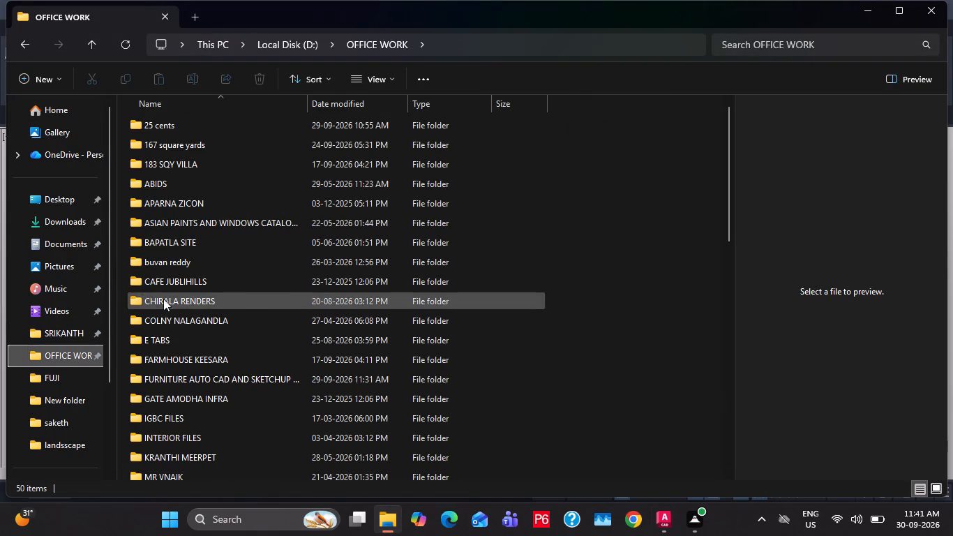
{"action": "left_click", "coordinate": [70, 382]}
{"action": "double_click", "coordinate": [379, 155]}
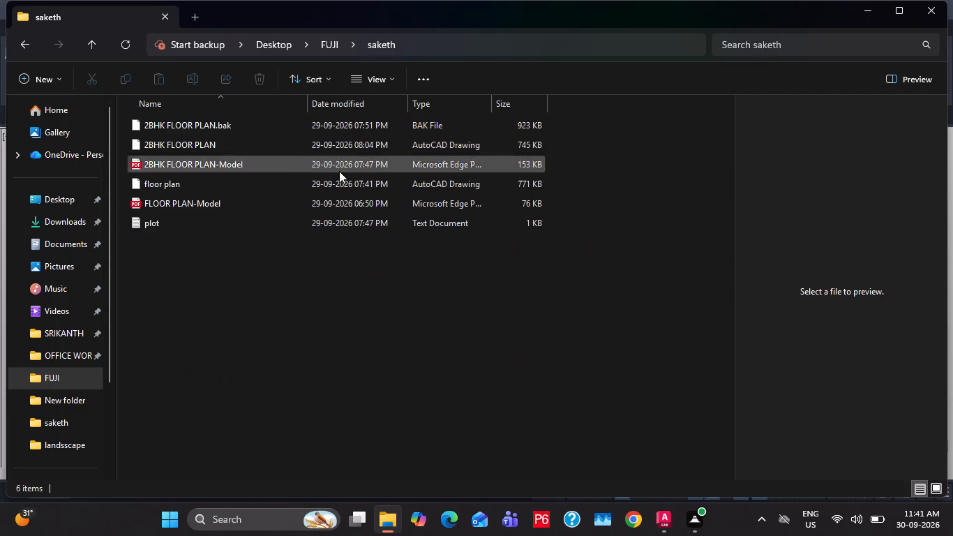
{"action": "double_click", "coordinate": [181, 149]}
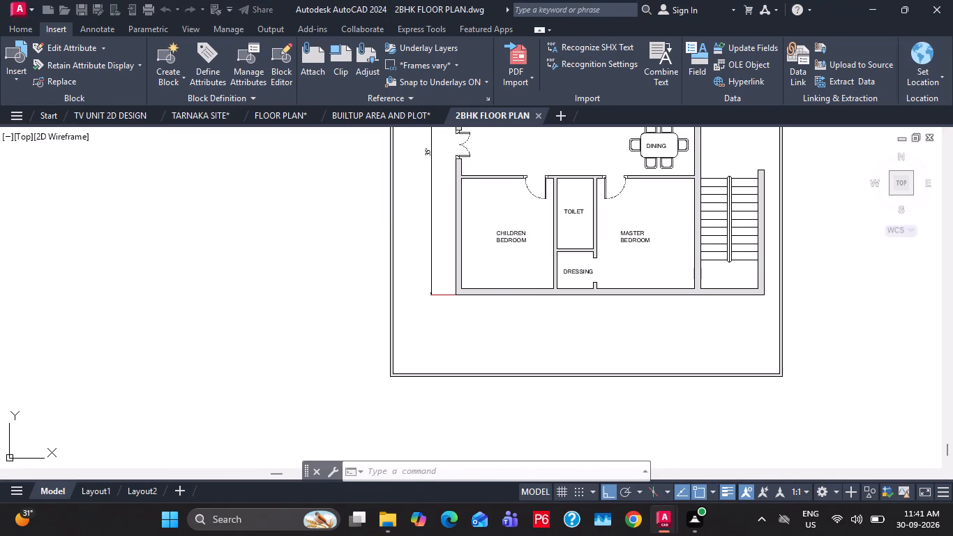
{"action": "middle_click_drag", "start_coordinate": [539, 287], "coordinate": [326, 330]}
{"action": "scroll", "coordinate": [349, 281], "scroll_direction": "down", "scroll_amount": 1}
{"action": "middle_click_drag", "start_coordinate": [368, 262], "coordinate": [260, 349]}
{"action": "scroll", "coordinate": [197, 299], "scroll_direction": "down", "scroll_amount": 1}
{"action": "middle_click_drag", "start_coordinate": [197, 299], "coordinate": [200, 249]}
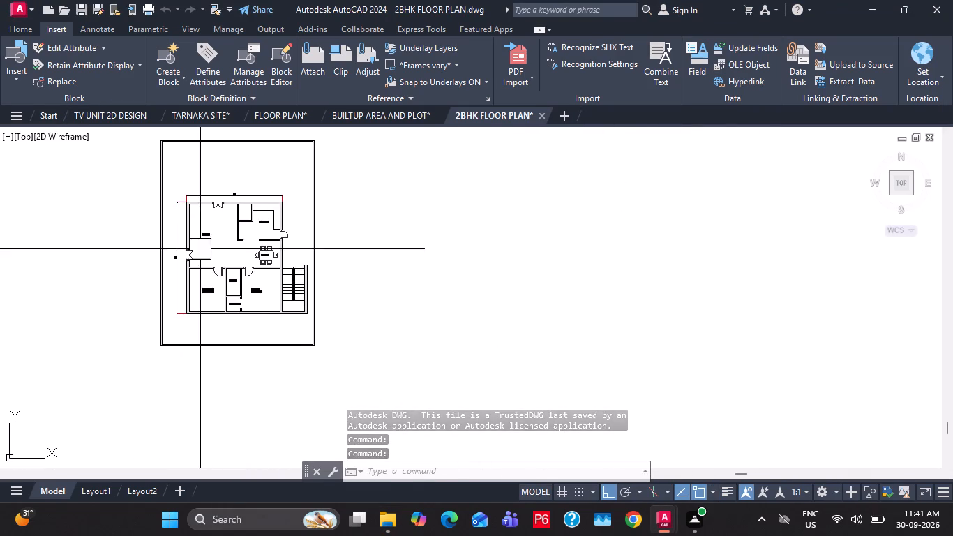
Examine the 2BHK floor plan's room layout, staircase and plot boundary.
{"action": "scroll", "coordinate": [186, 274], "scroll_direction": "up", "scroll_amount": 3}
{"action": "scroll", "coordinate": [283, 263], "scroll_direction": "down", "scroll_amount": 1}
{"action": "middle_click_drag", "start_coordinate": [305, 218], "coordinate": [299, 306]}
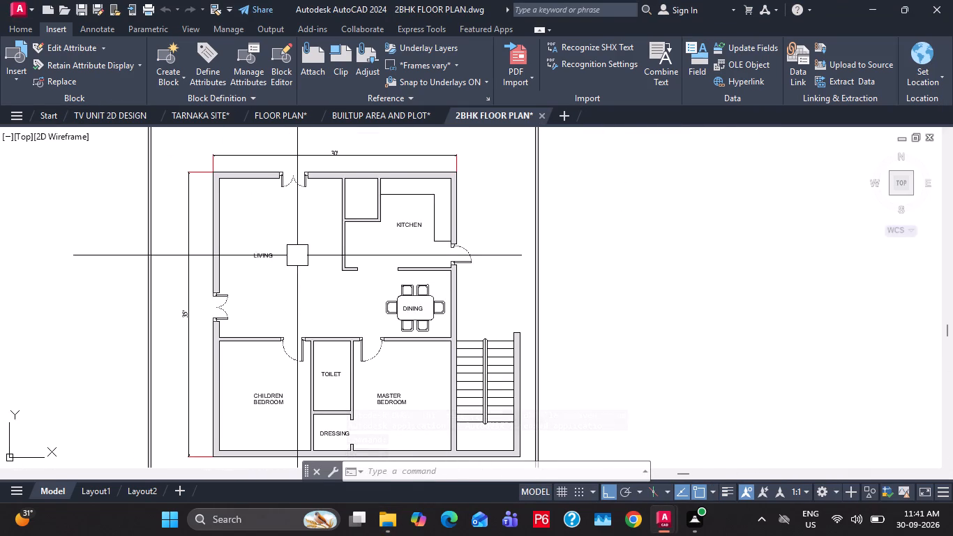
{"action": "middle_click_drag", "start_coordinate": [499, 267], "coordinate": [471, 244]}
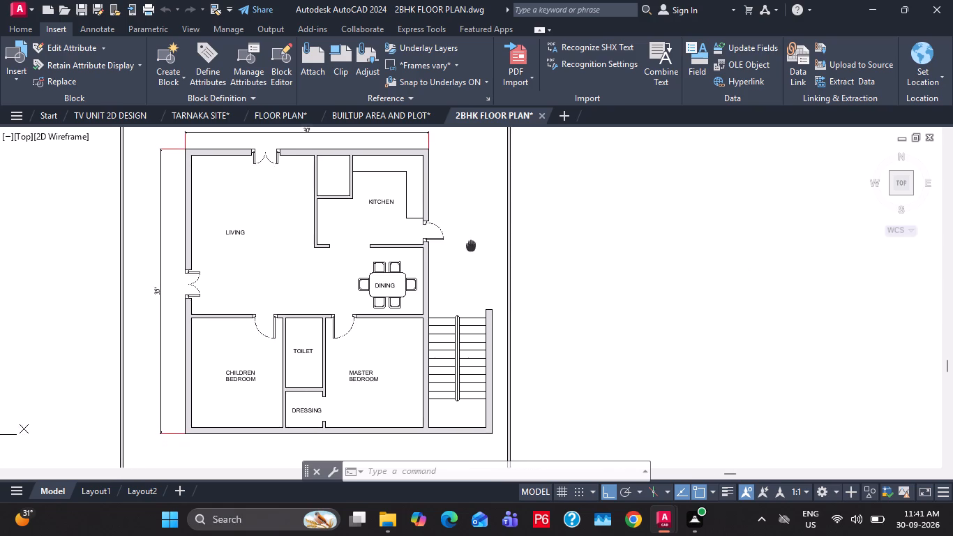
{"action": "middle_click_drag", "start_coordinate": [471, 244], "coordinate": [444, 255]}
{"action": "scroll", "coordinate": [470, 244], "scroll_direction": "down", "scroll_amount": 1}
{"action": "middle_click_drag", "start_coordinate": [280, 396], "coordinate": [274, 358]}
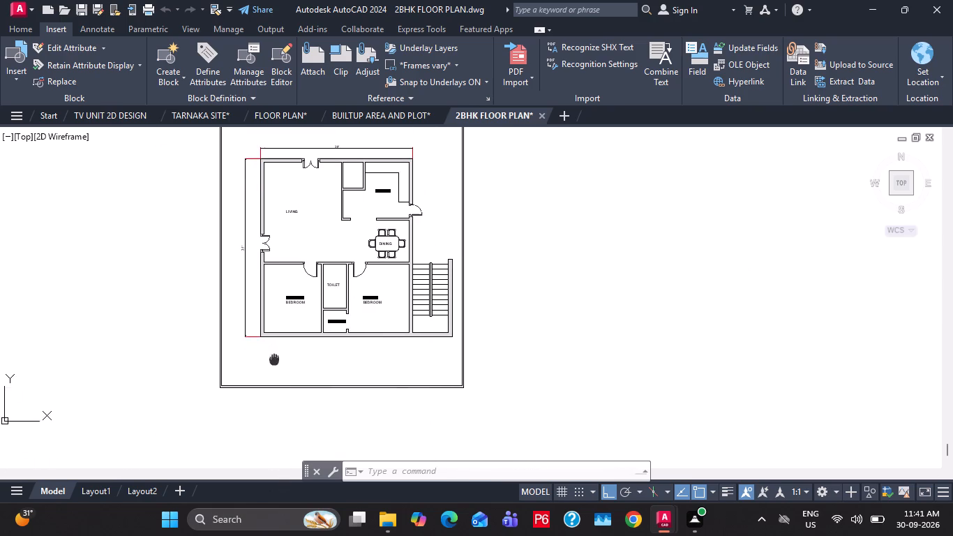
{"action": "middle_click_drag", "start_coordinate": [274, 358], "coordinate": [274, 357]}
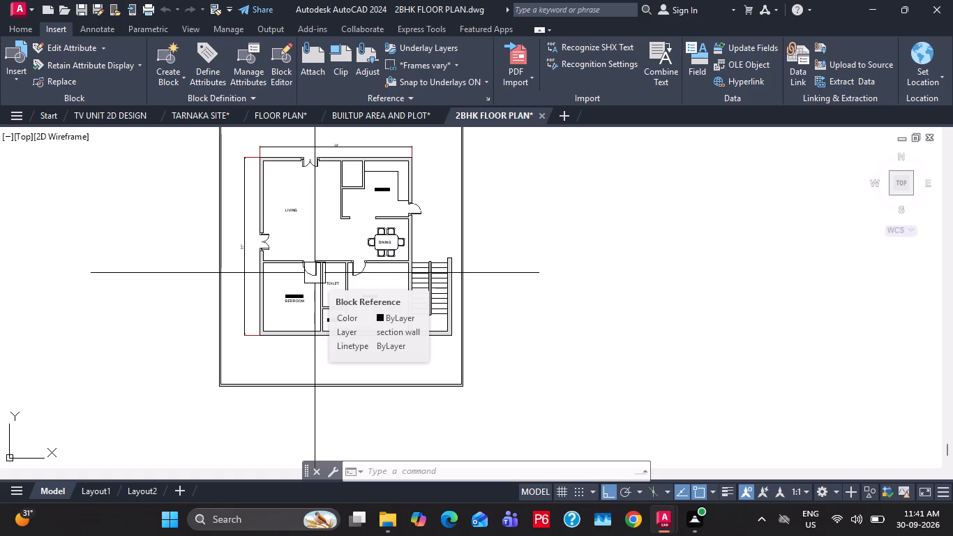
{"action": "scroll", "coordinate": [296, 291], "scroll_direction": "up", "scroll_amount": 2}
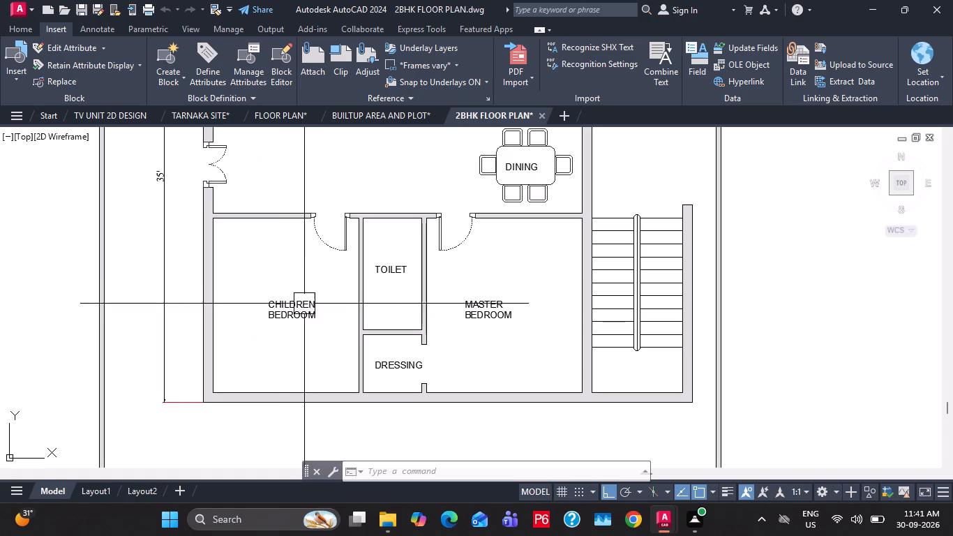
{"action": "scroll", "coordinate": [235, 297], "scroll_direction": "down", "scroll_amount": 1}
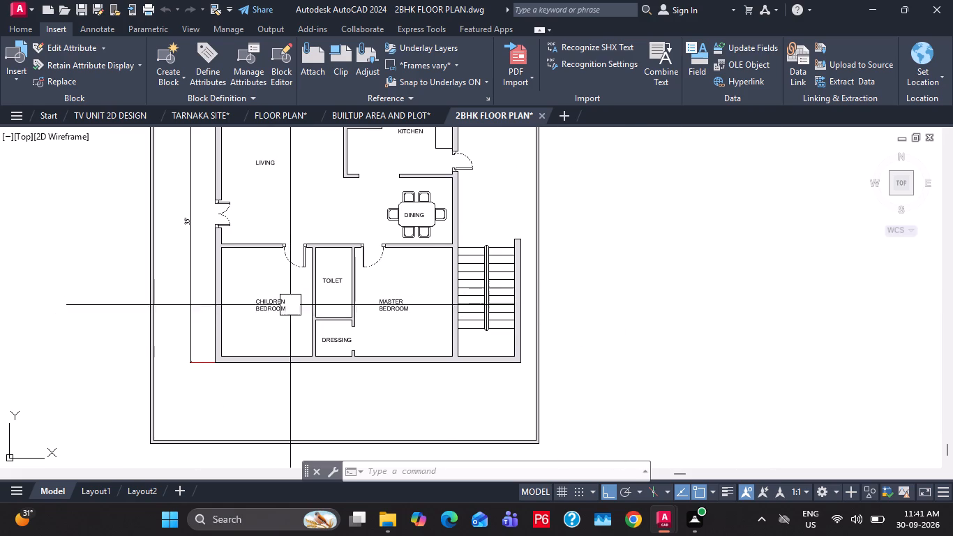
{"action": "middle_click", "coordinate": [259, 349]}
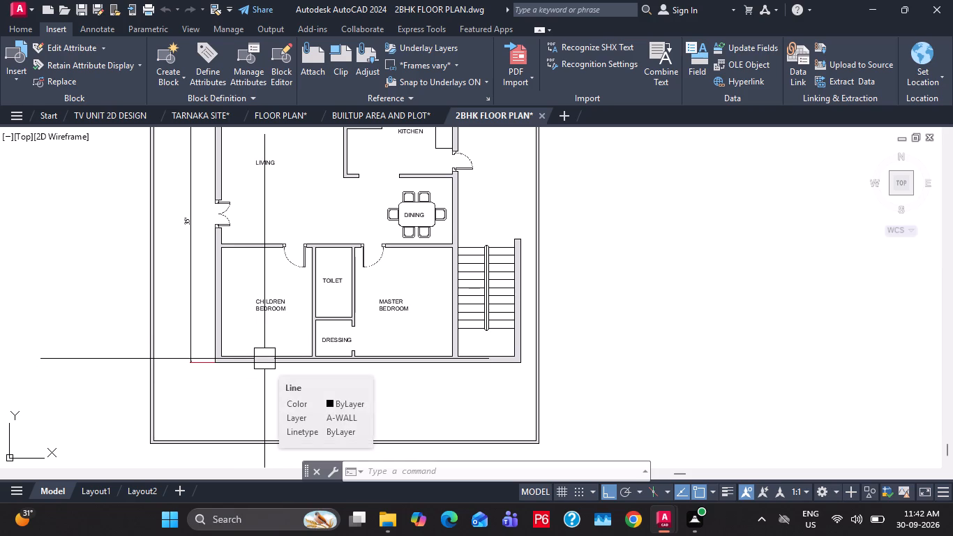
{"action": "middle_click_drag", "start_coordinate": [297, 357], "coordinate": [308, 381]}
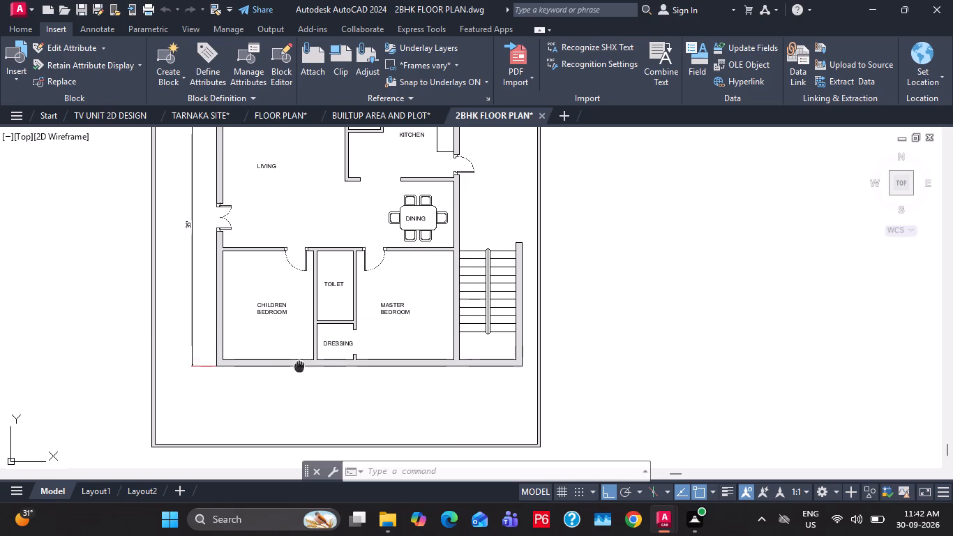
{"action": "middle_click_drag", "start_coordinate": [308, 381], "coordinate": [310, 387]}
{"action": "middle_click_drag", "start_coordinate": [306, 246], "coordinate": [303, 344]}
{"action": "middle_click_drag", "start_coordinate": [324, 288], "coordinate": [314, 229]}
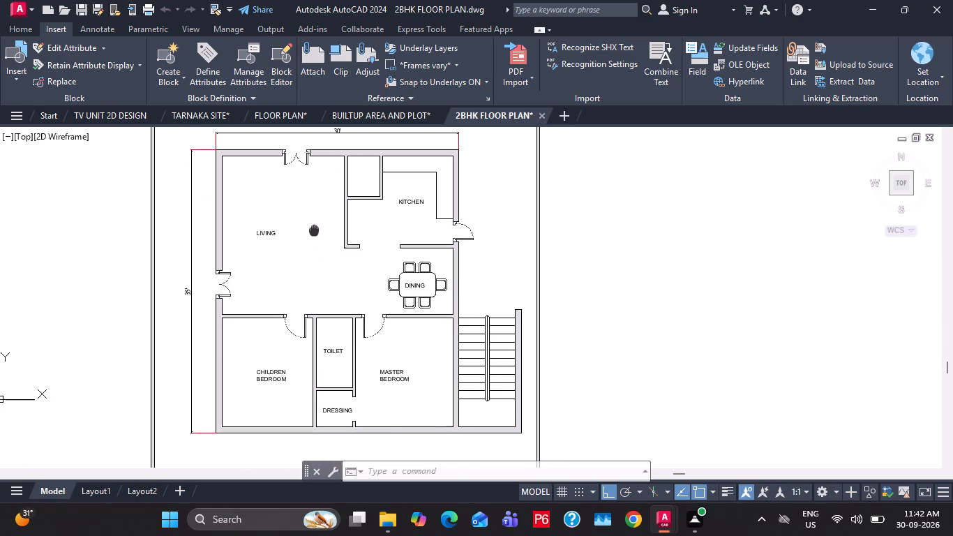
{"action": "middle_click_drag", "start_coordinate": [314, 229], "coordinate": [320, 216]}
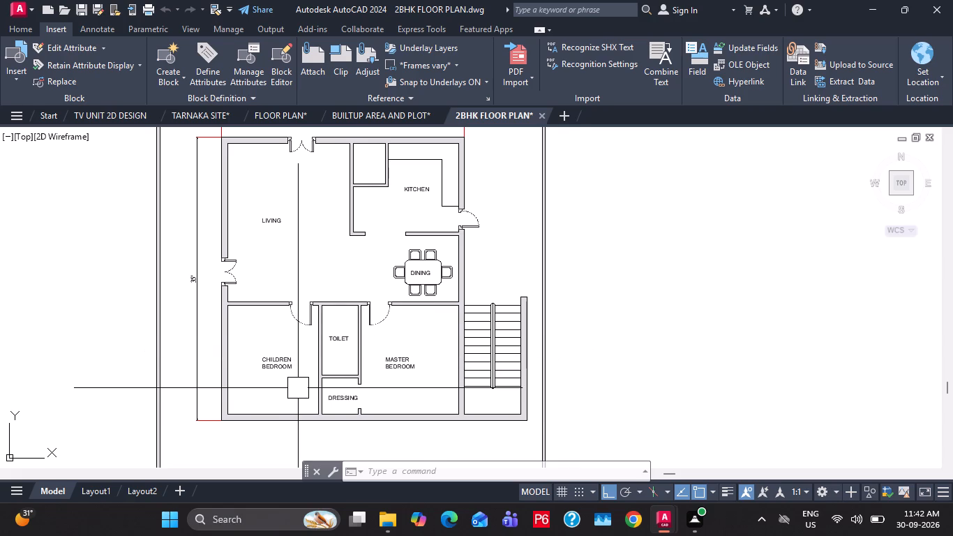
{"action": "middle_click_drag", "start_coordinate": [297, 386], "coordinate": [287, 295]}
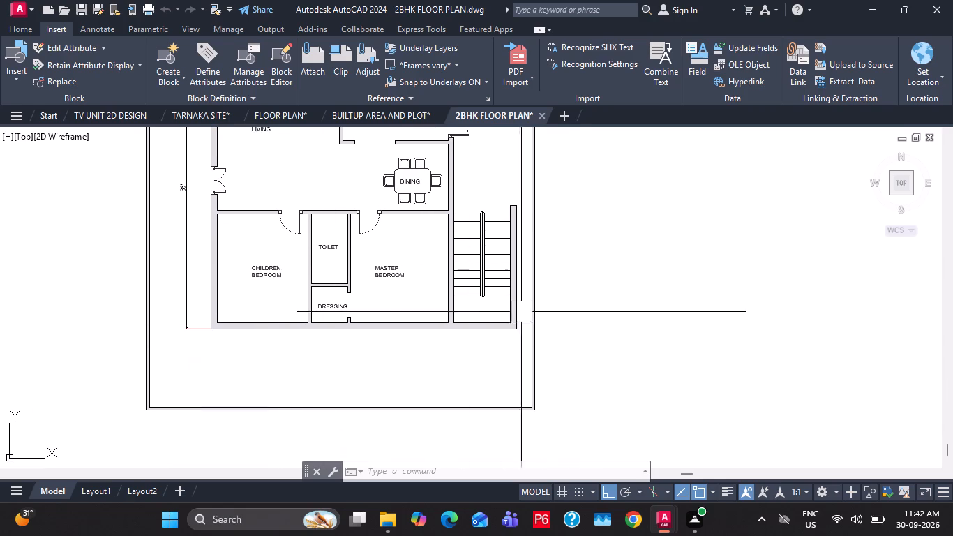
{"action": "middle_click_drag", "start_coordinate": [523, 308], "coordinate": [464, 400]}
{"action": "scroll", "coordinate": [460, 399], "scroll_direction": "up", "scroll_amount": 1}
{"action": "scroll", "coordinate": [416, 329], "scroll_direction": "down", "scroll_amount": 1}
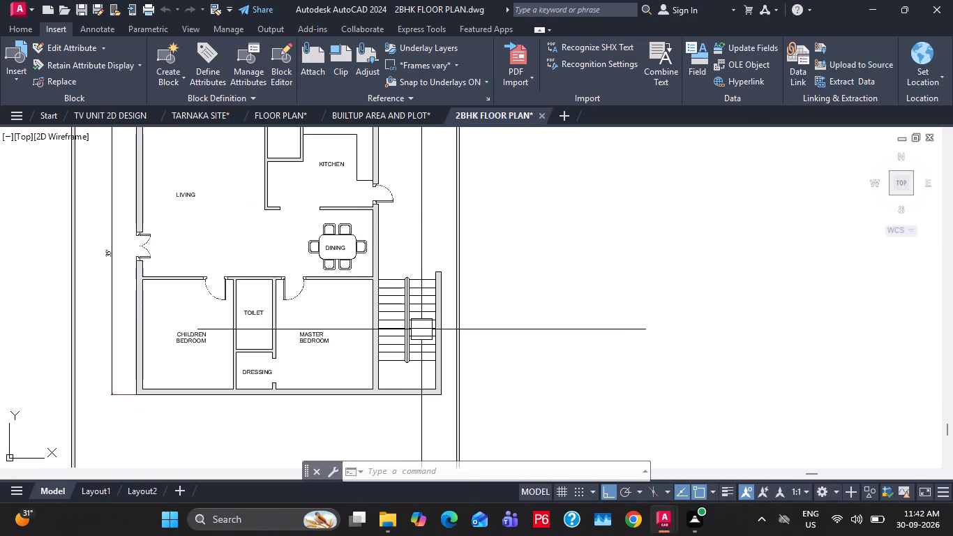
{"action": "middle_click_drag", "start_coordinate": [368, 368], "coordinate": [368, 341]}
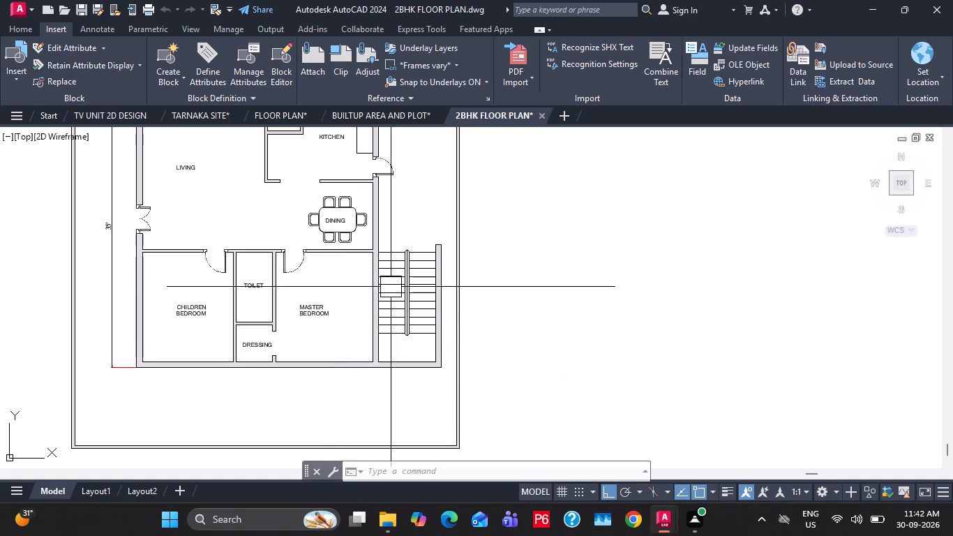
{"action": "middle_click_drag", "start_coordinate": [391, 288], "coordinate": [382, 365]}
{"action": "scroll", "coordinate": [410, 252], "scroll_direction": "down", "scroll_amount": 1}
{"action": "middle_click_drag", "start_coordinate": [414, 182], "coordinate": [393, 246]}
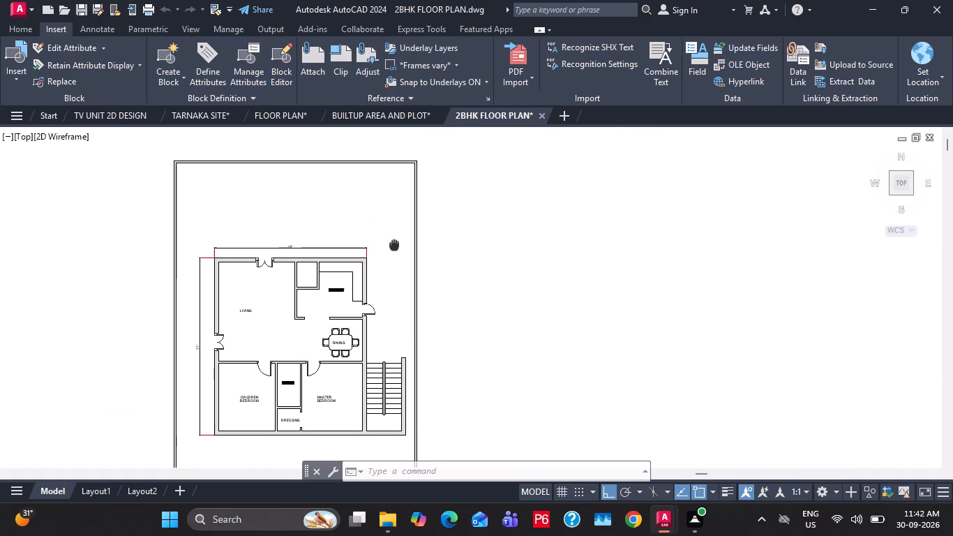
{"action": "middle_click_drag", "start_coordinate": [393, 246], "coordinate": [392, 235]}
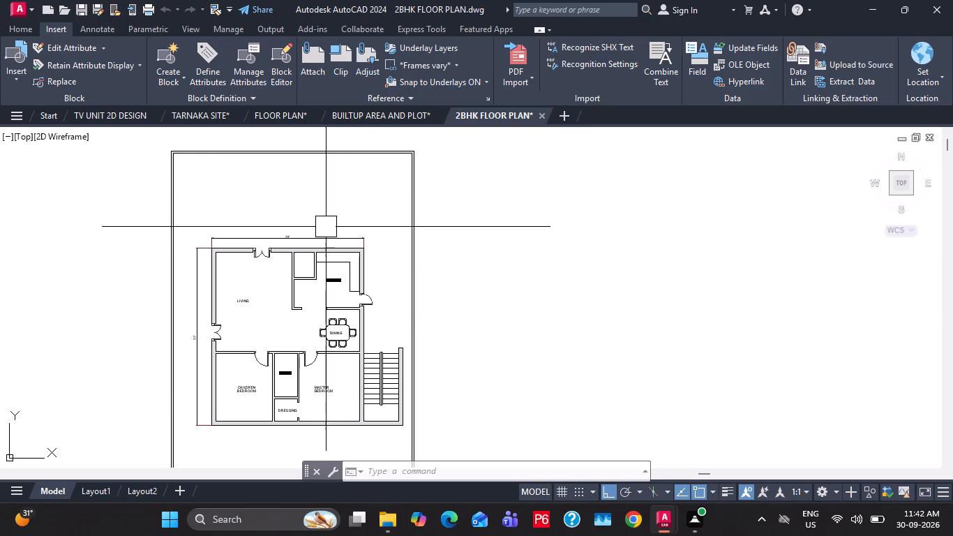
{"action": "middle_click_drag", "start_coordinate": [319, 255], "coordinate": [310, 228]}
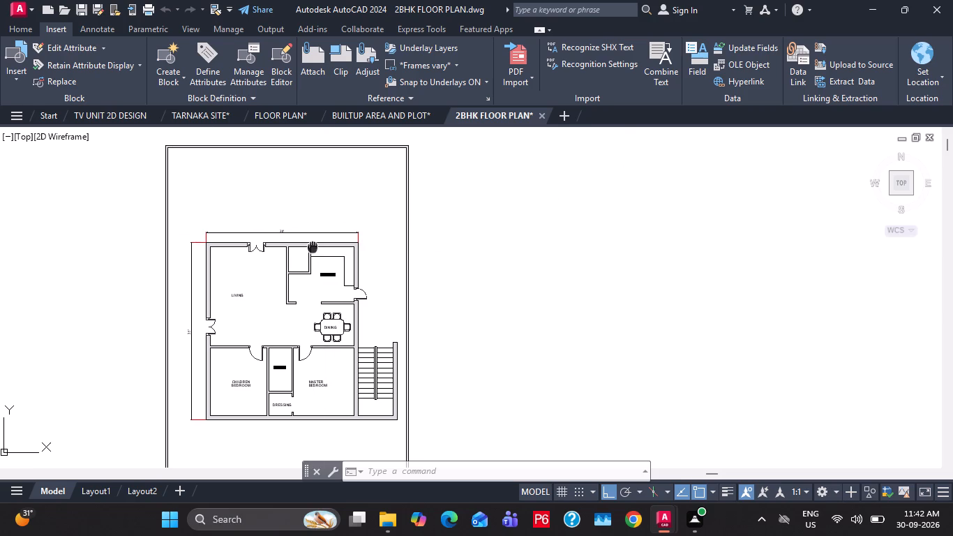
{"action": "middle_click_drag", "start_coordinate": [310, 228], "coordinate": [309, 206]}
{"action": "scroll", "coordinate": [271, 316], "scroll_direction": "up", "scroll_amount": 1}
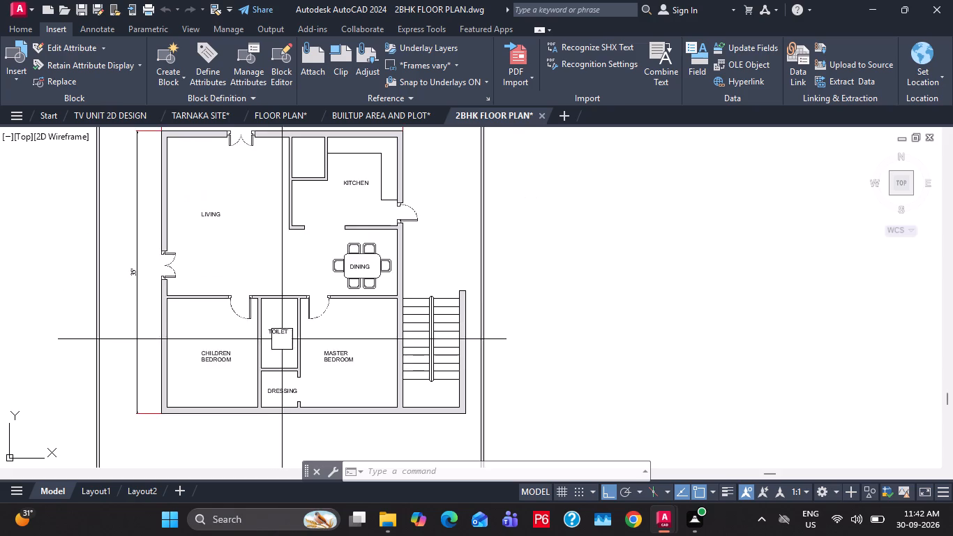
{"action": "middle_click_drag", "start_coordinate": [283, 341], "coordinate": [313, 321]}
Save the 2BHK FLOOR PLAN drawing while checking the bedroom, toilet and dressing area.
{"action": "key", "text": "Escape"}
{"action": "key", "text": "Escape"}
{"action": "key", "text": "ctrl+s"}
{"action": "middle_click_drag", "start_coordinate": [406, 377], "coordinate": [411, 352]}
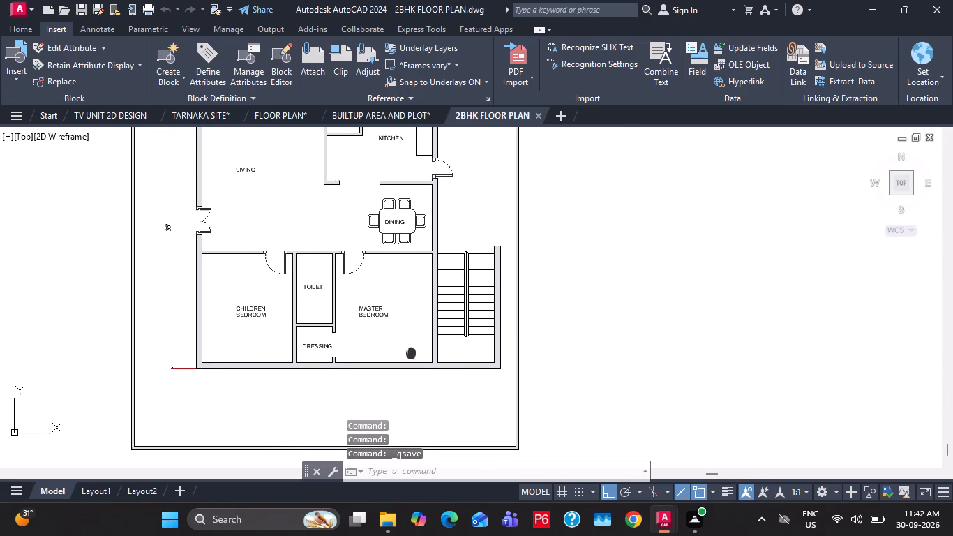
{"action": "middle_click_drag", "start_coordinate": [411, 352], "coordinate": [412, 352]}
{"action": "middle_click_drag", "start_coordinate": [419, 330], "coordinate": [414, 401]}
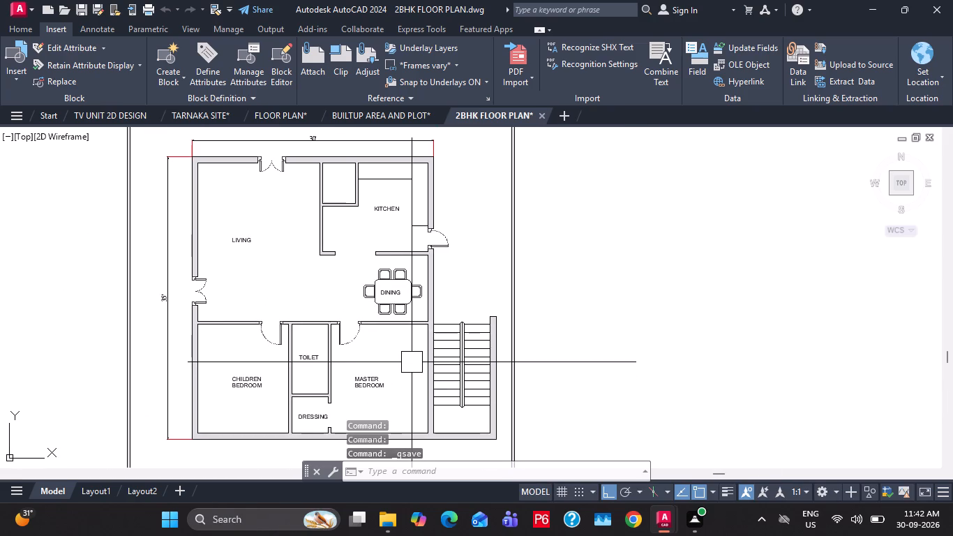
{"action": "key", "text": "Escape"}
{"action": "key", "text": "ctrl+s"}
{"action": "middle_click_drag", "start_coordinate": [368, 391], "coordinate": [377, 370]}
{"action": "key", "text": "Escape"}
{"action": "key", "text": "Escape"}
{"action": "key", "text": "Escape"}
{"action": "key", "text": "ctrl+s"}
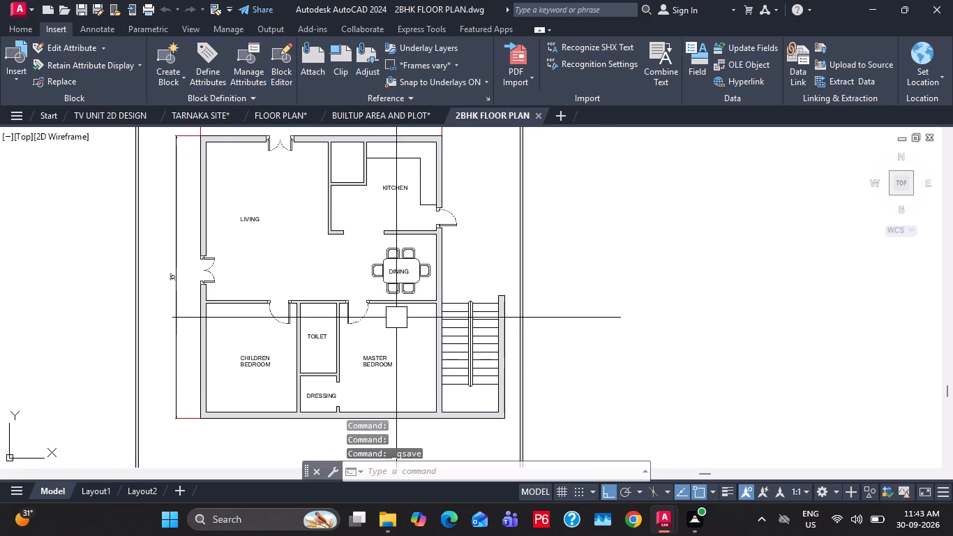
{"action": "scroll", "coordinate": [340, 390], "scroll_direction": "up", "scroll_amount": 2}
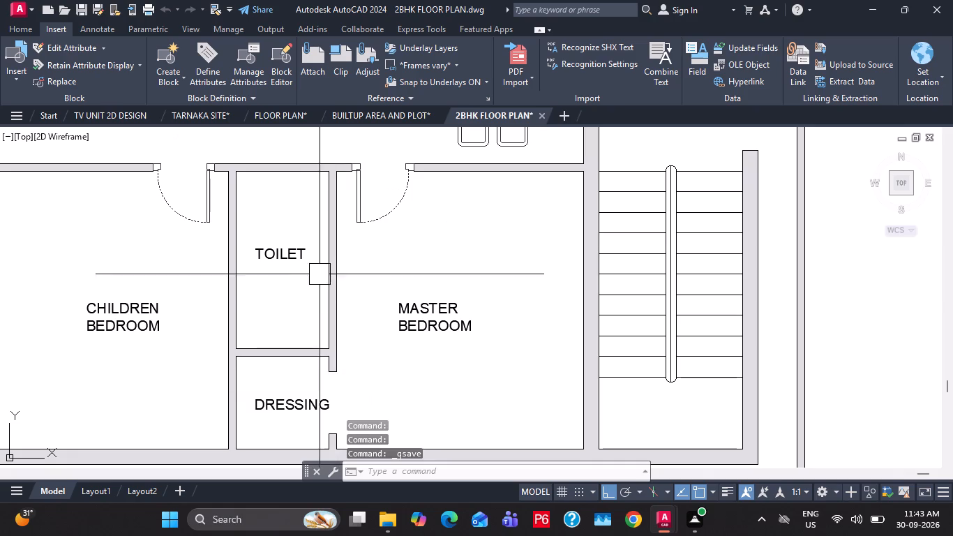
{"action": "scroll", "coordinate": [313, 306], "scroll_direction": "down", "scroll_amount": 1}
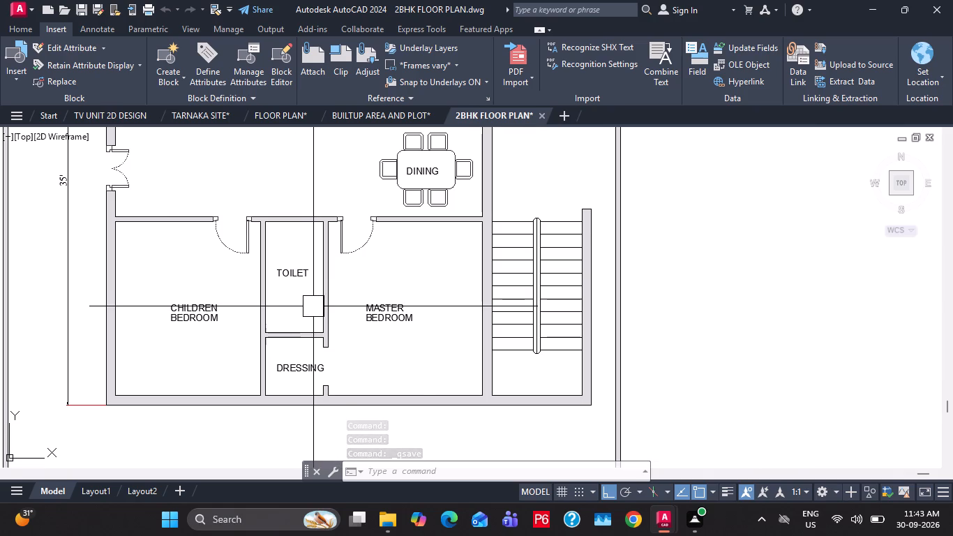
{"action": "key", "text": "Escape"}
{"action": "key", "text": "ctrl+s"}
{"action": "middle_click_drag", "start_coordinate": [301, 292], "coordinate": [307, 323]}
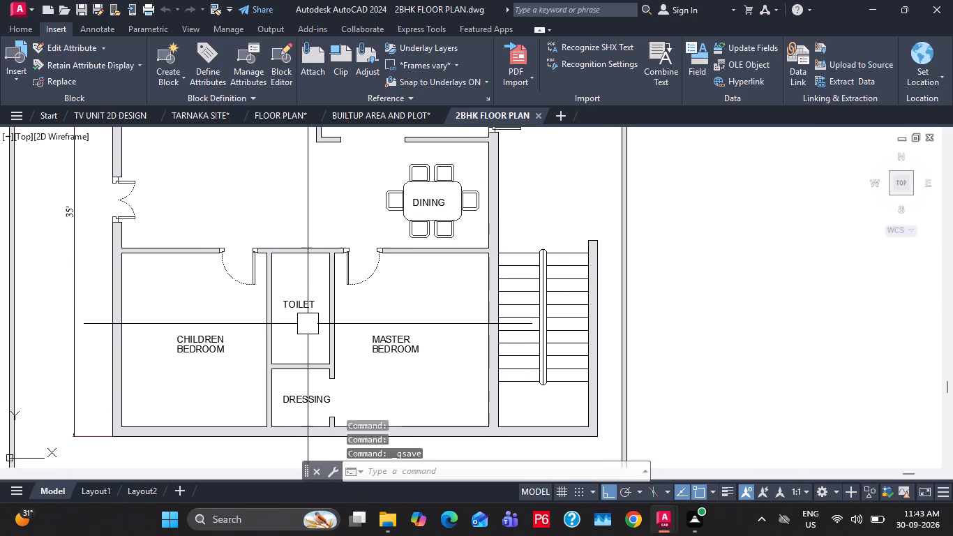
{"action": "key", "text": "Escape"}
{"action": "key", "text": "ctrl+s"}
Add linear dimensions for the master bedroom's width and length between its inner wall faces, placed inside the room.
{"action": "middle_click_drag", "start_coordinate": [325, 350], "coordinate": [308, 313]}
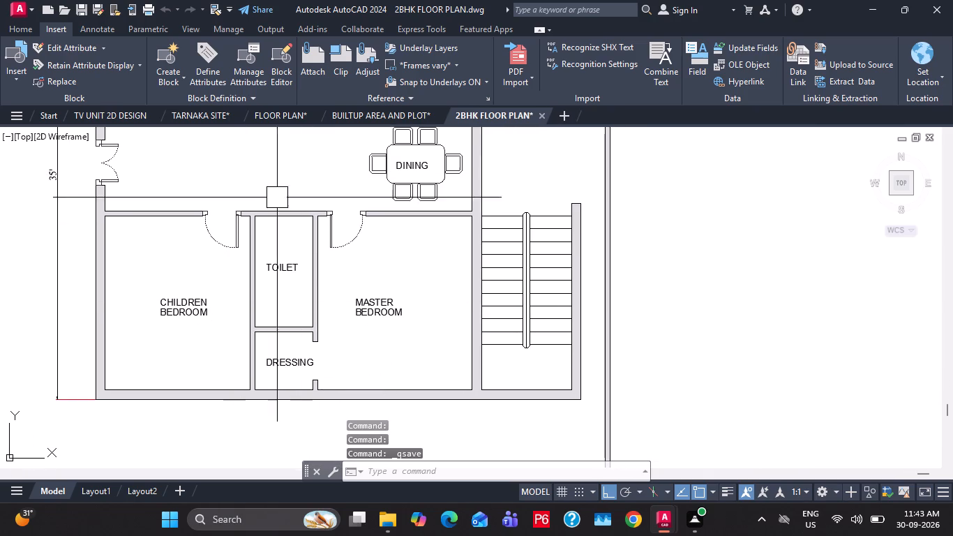
{"action": "left_click", "coordinate": [27, 22]}
{"action": "left_click", "coordinate": [340, 48]}
{"action": "scroll", "coordinate": [344, 316], "scroll_direction": "up", "scroll_amount": 1}
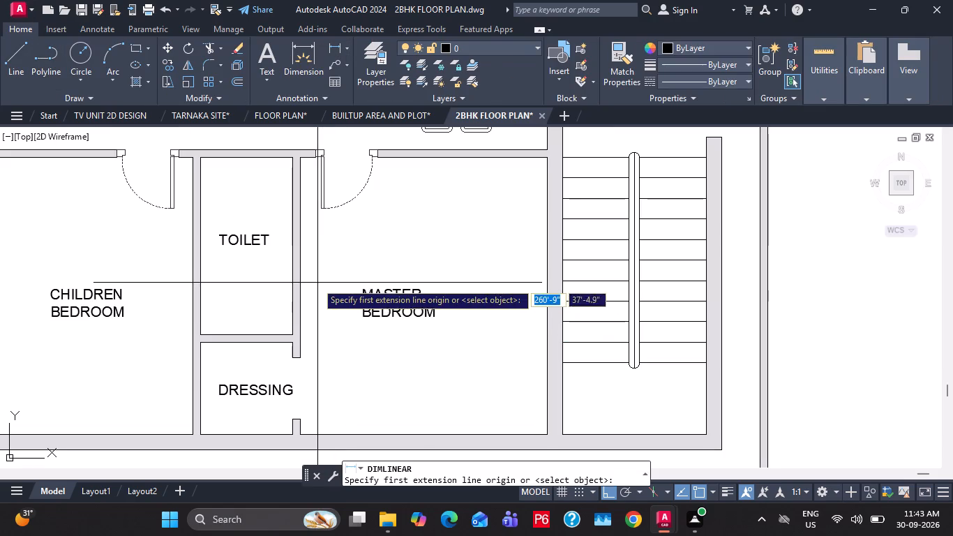
{"action": "left_click", "coordinate": [299, 275]}
{"action": "left_click", "coordinate": [547, 277]}
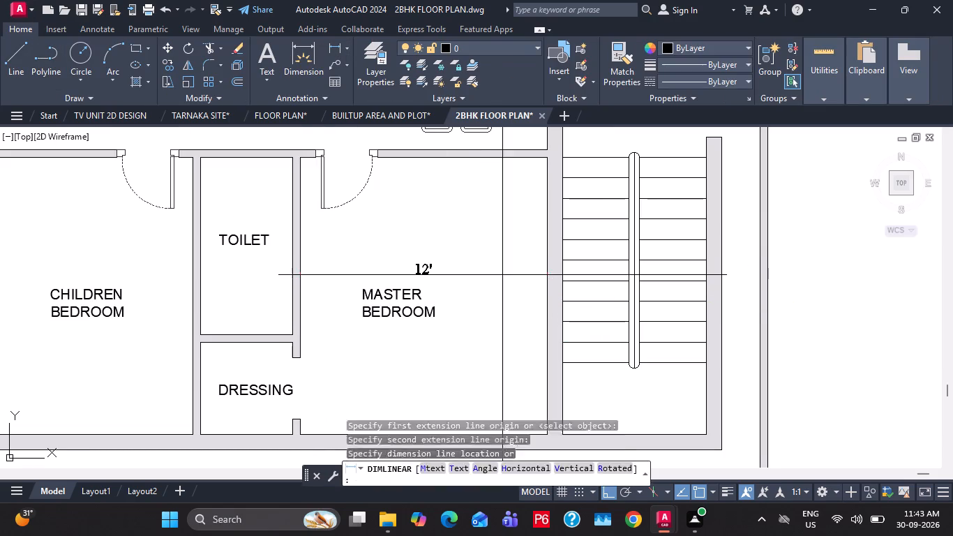
{"action": "left_click", "coordinate": [502, 275]}
{"action": "left_click", "coordinate": [334, 45]}
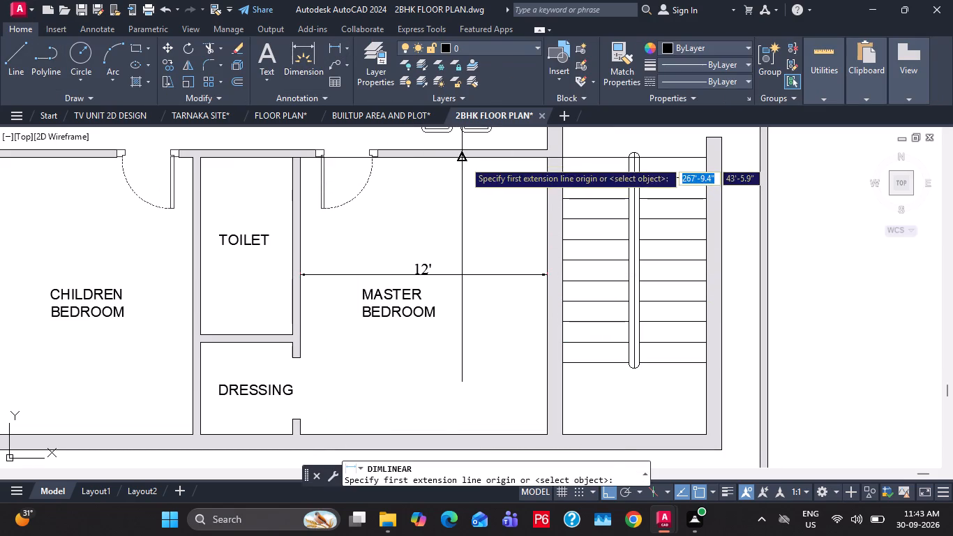
{"action": "left_click", "coordinate": [464, 161]}
{"action": "left_click", "coordinate": [462, 432]}
{"action": "left_click", "coordinate": [465, 385]}
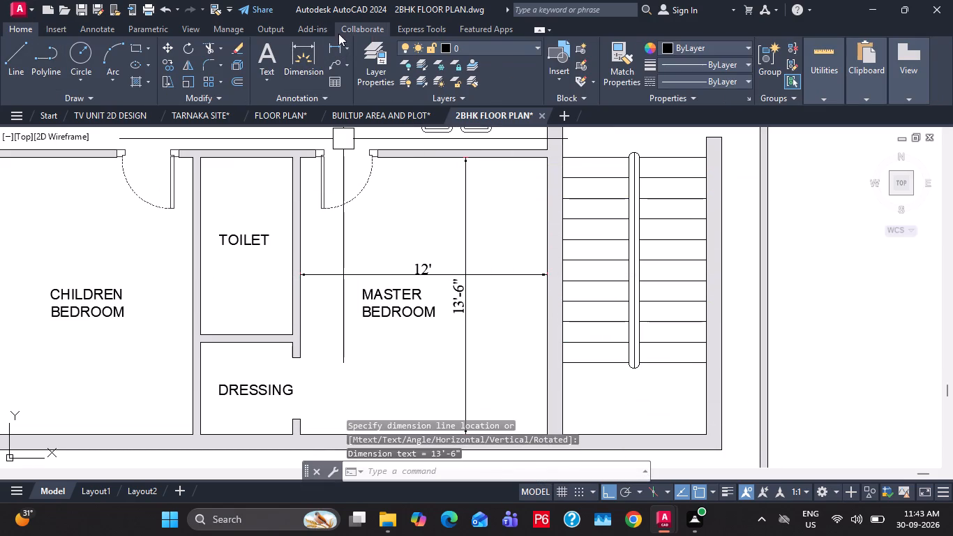
Add linear dimensions for the children bedroom's width and length between its inner wall faces, placed inside the room.
{"action": "left_click_drag", "start_coordinate": [336, 45], "coordinate": [342, 44]}
{"action": "middle_click_drag", "start_coordinate": [117, 258], "coordinate": [269, 232]}
{"action": "left_click", "coordinate": [110, 232]}
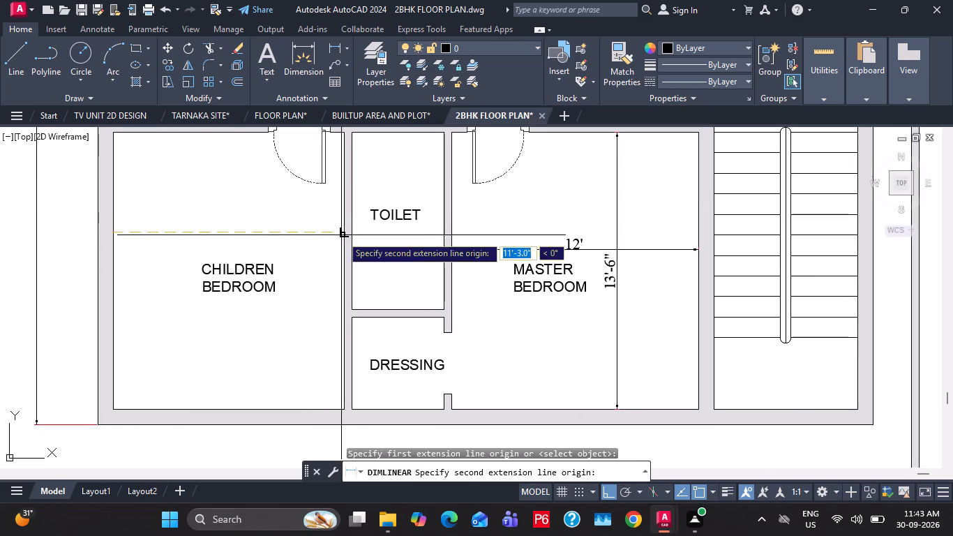
{"action": "left_click", "coordinate": [342, 235]}
{"action": "left_click", "coordinate": [294, 234]}
{"action": "left_click", "coordinate": [331, 39]}
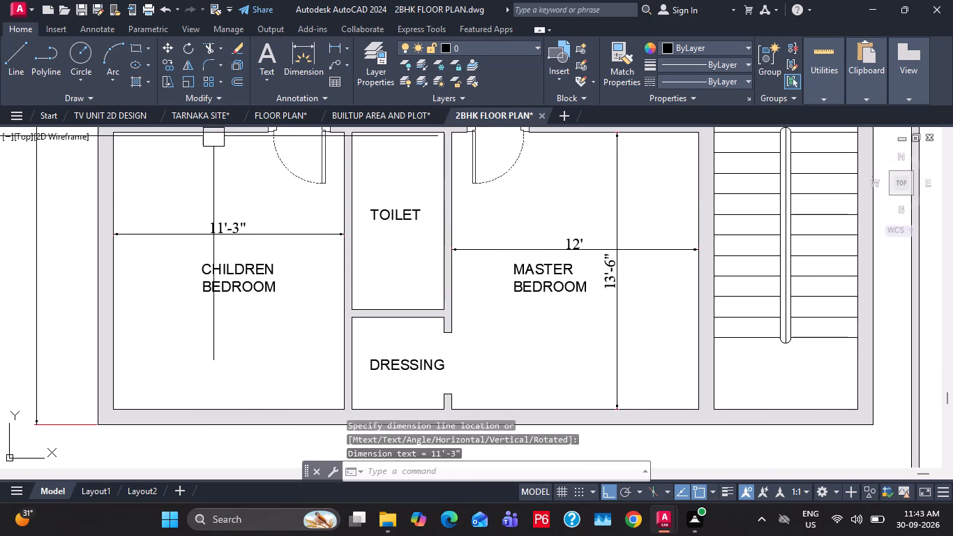
{"action": "left_click", "coordinate": [331, 50]}
{"action": "left_click", "coordinate": [225, 131]}
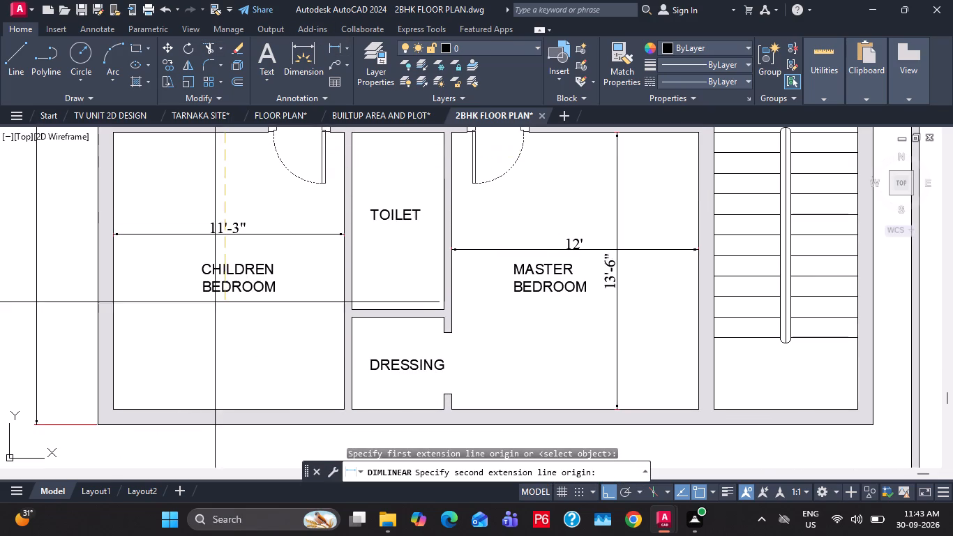
{"action": "left_click", "coordinate": [221, 411]}
{"action": "left_click", "coordinate": [179, 389]}
{"action": "key", "text": "Escape"}
{"action": "key", "text": "Escape"}
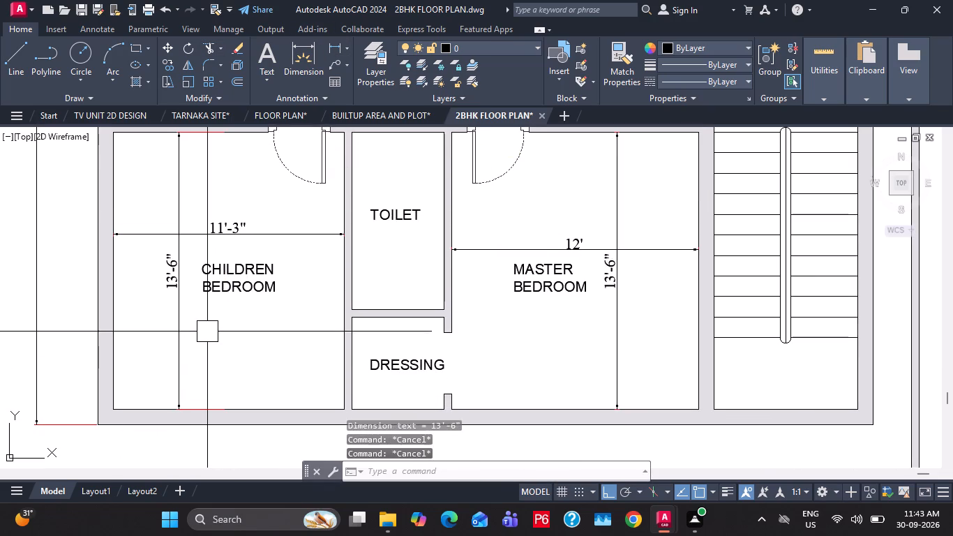
Save the 2BHK FLOOR PLAN drawing with the new bedroom dimensions.
{"action": "key", "text": "ctrl+s"}
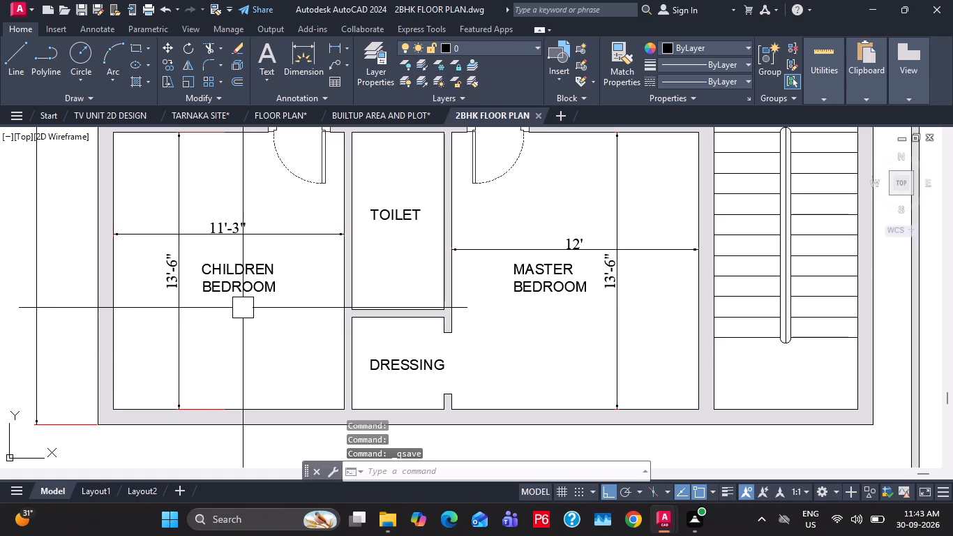
{"action": "key", "text": "Escape"}
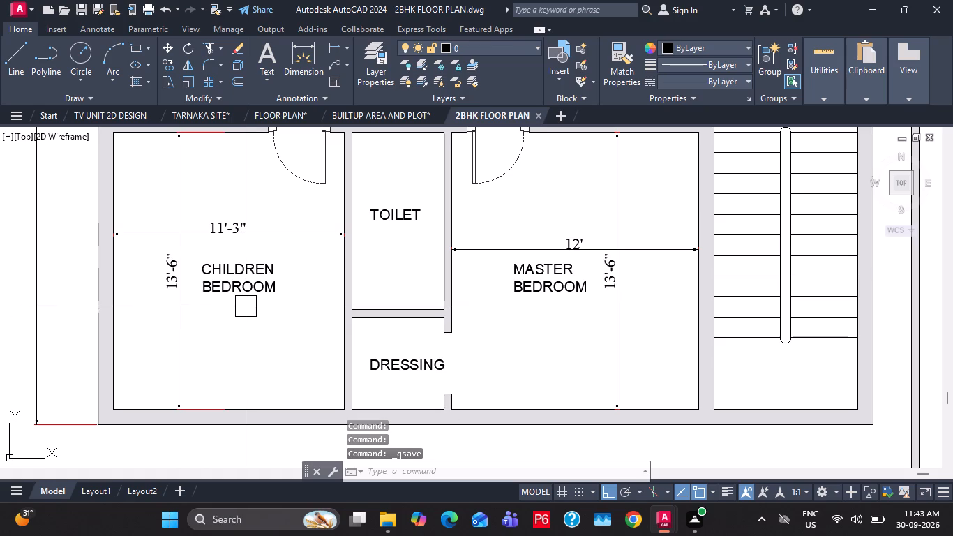
{"action": "key", "text": "Escape"}
{"action": "key", "text": "Escape"}
{"action": "key", "text": "Escape"}
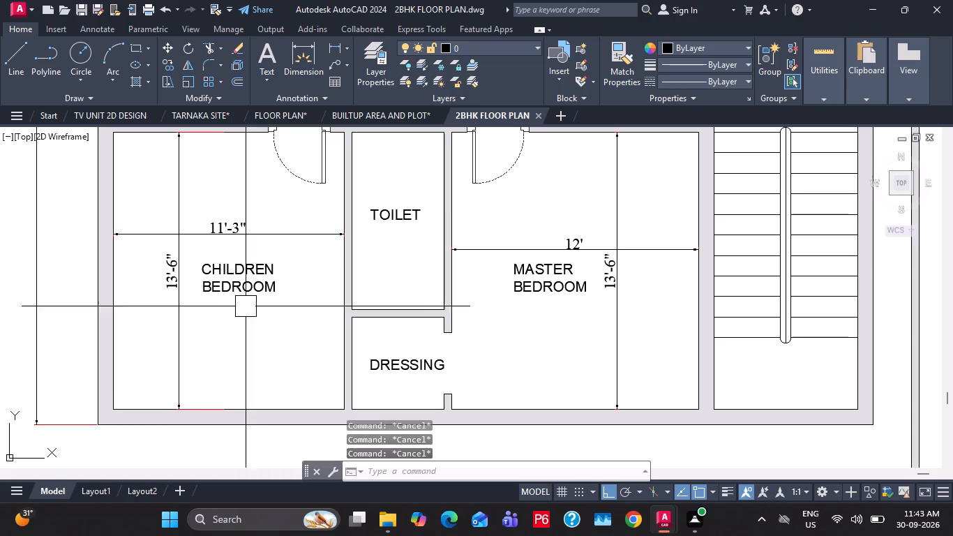
Save the 2BHK FLOOR PLAN drawing.
{"action": "key", "text": "Escape"}
{"action": "key", "text": "Escape"}
{"action": "key", "text": "Escape"}
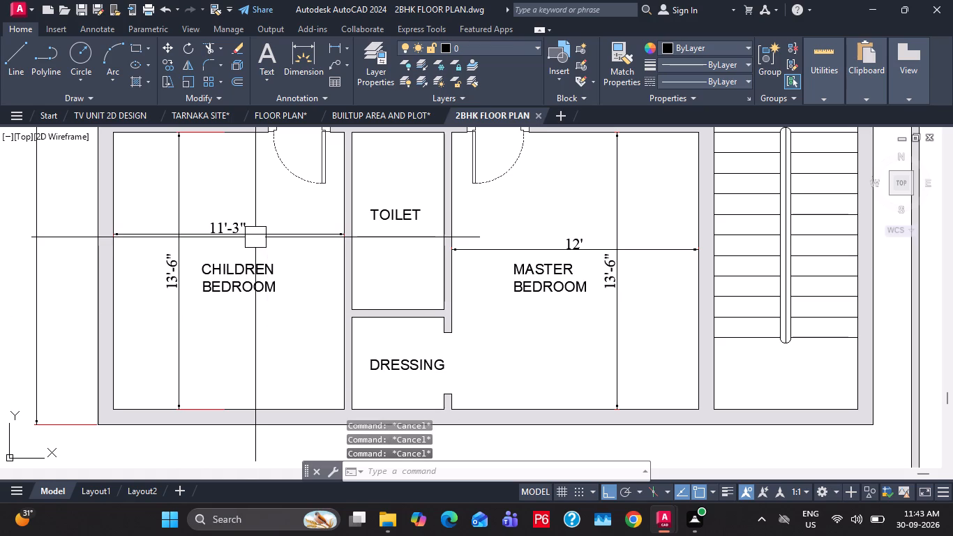
{"action": "key", "text": "ctrl+s"}
Examine the living, kitchen and dining areas and the whole floor plan for interior dimensions still missing.
{"action": "middle_click_drag", "start_coordinate": [262, 242], "coordinate": [184, 283]}
{"action": "scroll", "coordinate": [209, 263], "scroll_direction": "down", "scroll_amount": 1}
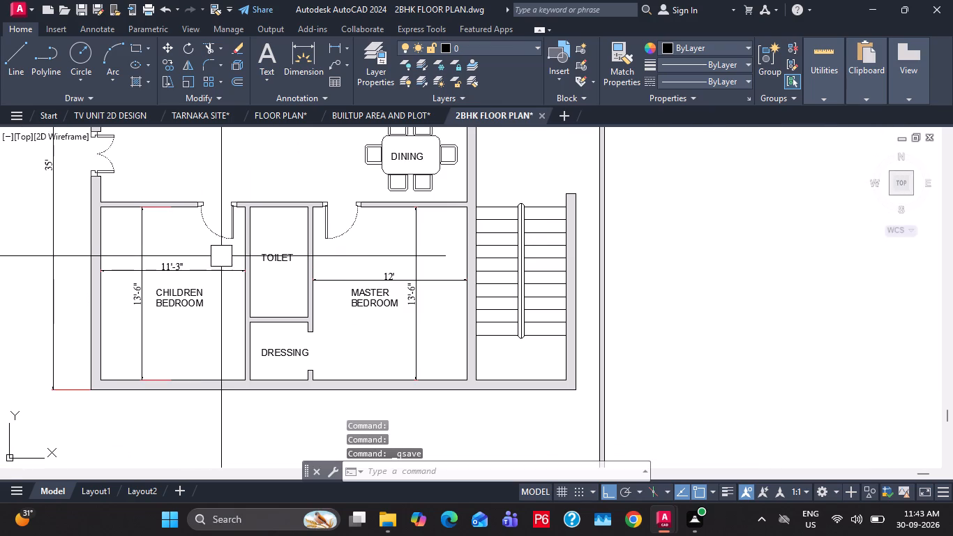
{"action": "middle_click_drag", "start_coordinate": [234, 251], "coordinate": [220, 346]}
{"action": "scroll", "coordinate": [245, 286], "scroll_direction": "down", "scroll_amount": 1}
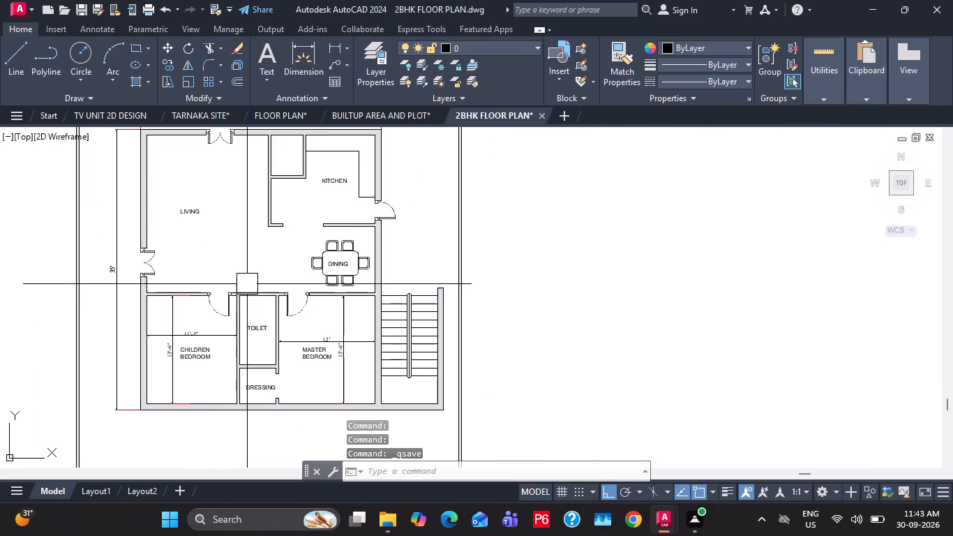
{"action": "middle_click_drag", "start_coordinate": [265, 243], "coordinate": [278, 291]}
{"action": "scroll", "coordinate": [195, 217], "scroll_direction": "up", "scroll_amount": 1}
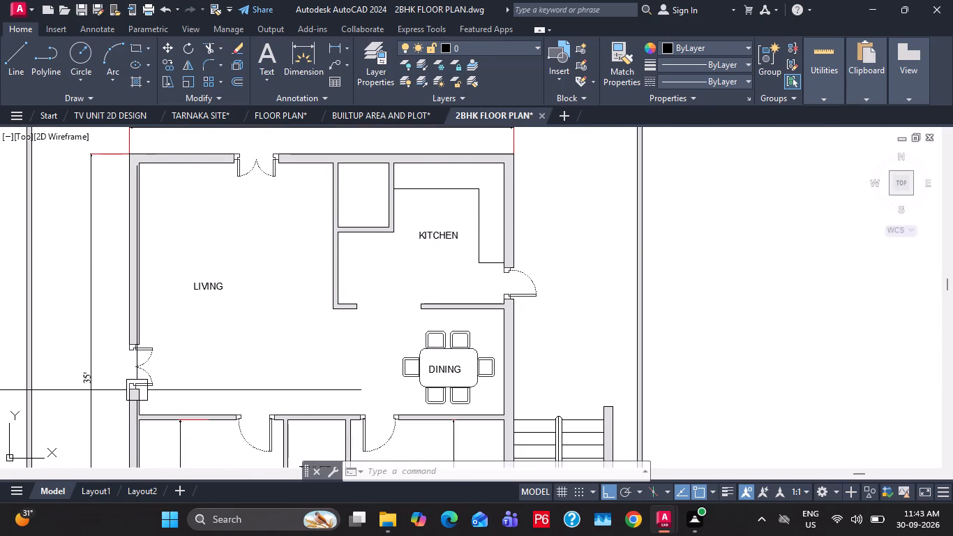
{"action": "scroll", "coordinate": [152, 352], "scroll_direction": "down", "scroll_amount": 1}
{"action": "middle_click_drag", "start_coordinate": [156, 352], "coordinate": [200, 263]}
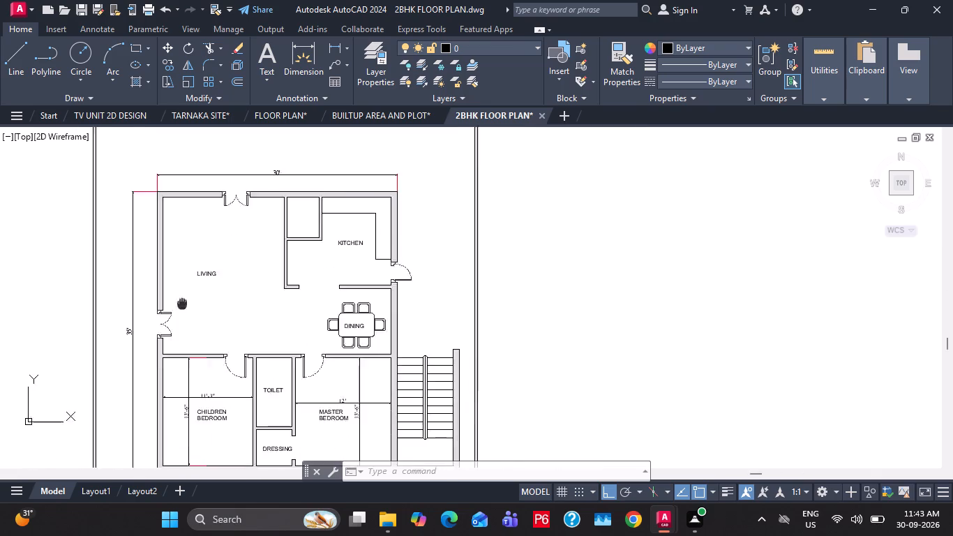
{"action": "middle_click_drag", "start_coordinate": [200, 263], "coordinate": [215, 224]}
{"action": "scroll", "coordinate": [216, 226], "scroll_direction": "down", "scroll_amount": 1}
{"action": "middle_click_drag", "start_coordinate": [216, 226], "coordinate": [219, 253]}
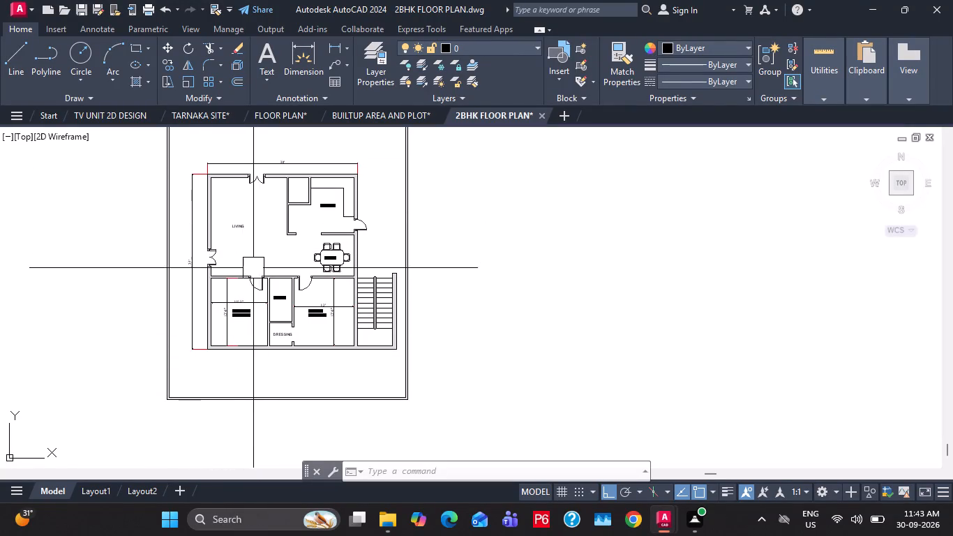
{"action": "scroll", "coordinate": [210, 198], "scroll_direction": "up", "scroll_amount": 1}
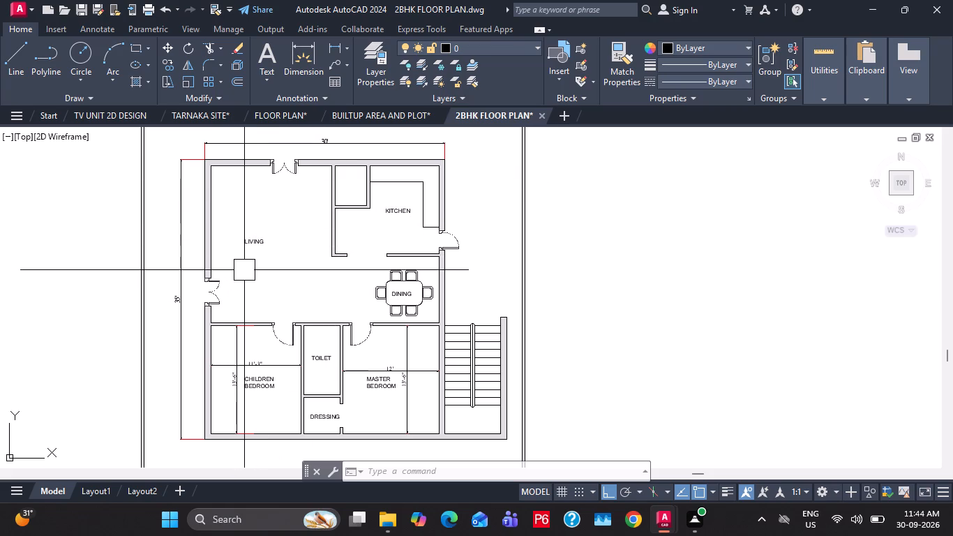
Save the 2BHK FLOOR PLAN drawing again after the layout check.
{"action": "key", "text": "Escape"}
{"action": "key", "text": "Escape"}
{"action": "key", "text": "ctrl+s"}
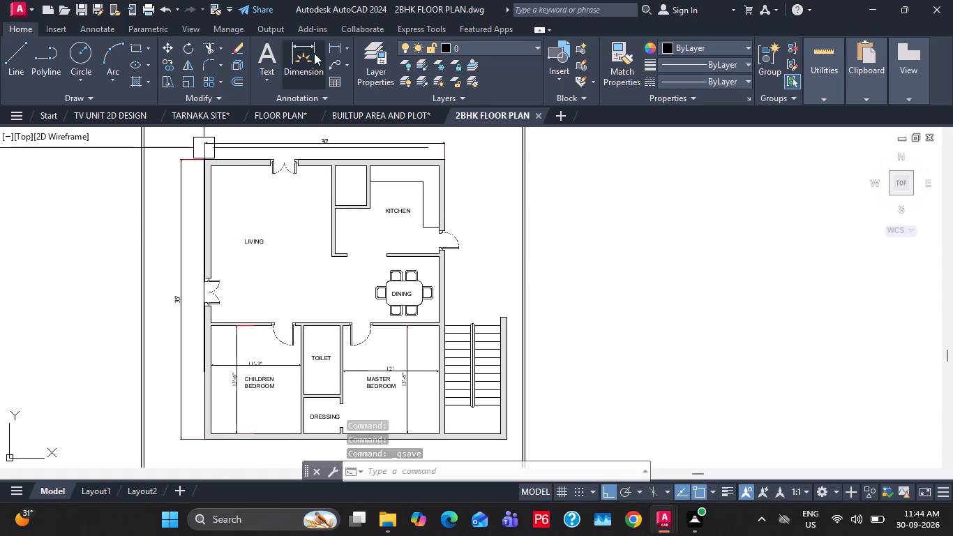
Add a vertical linear dimension inside the living room, along its west wall from the double-leaf opening to the north inner wall face.
{"action": "left_click", "coordinate": [338, 49]}
{"action": "scroll", "coordinate": [212, 286], "scroll_direction": "up", "scroll_amount": 2}
{"action": "left_click", "coordinate": [209, 269]}
{"action": "middle_click_drag", "start_coordinate": [240, 194], "coordinate": [228, 290]}
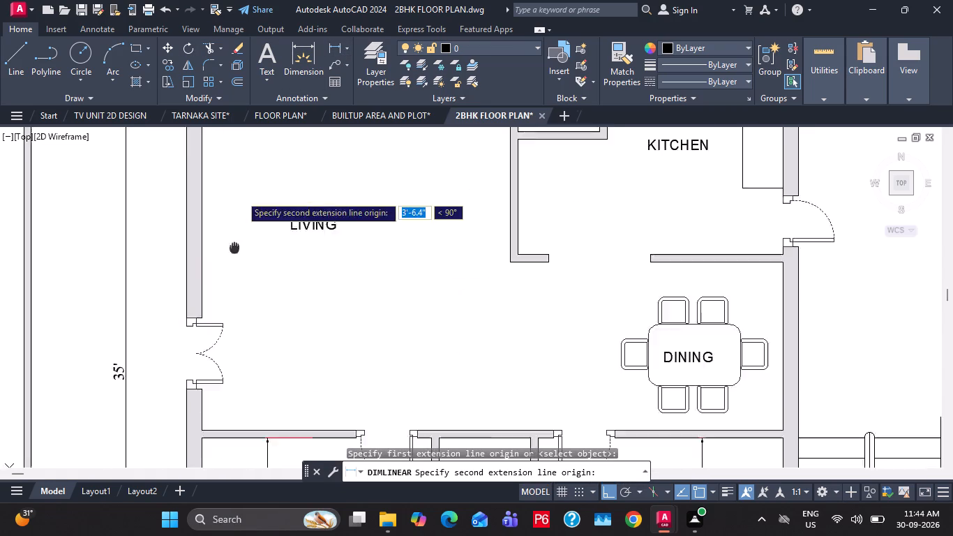
{"action": "middle_click_drag", "start_coordinate": [228, 290], "coordinate": [224, 318]}
{"action": "scroll", "coordinate": [217, 246], "scroll_direction": "down", "scroll_amount": 1}
{"action": "left_click", "coordinate": [206, 153]}
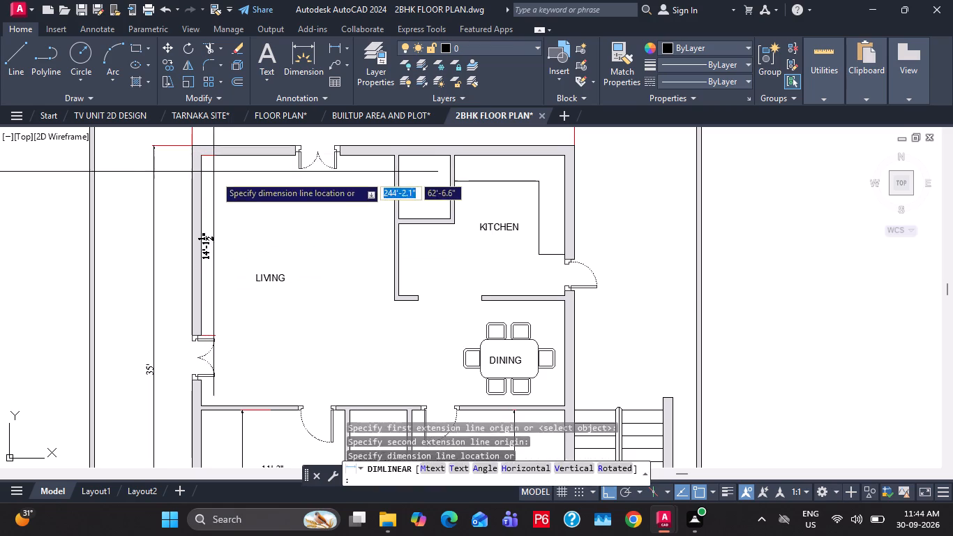
{"action": "left_click", "coordinate": [216, 179]}
{"action": "middle_click_drag", "start_coordinate": [253, 334], "coordinate": [263, 288]}
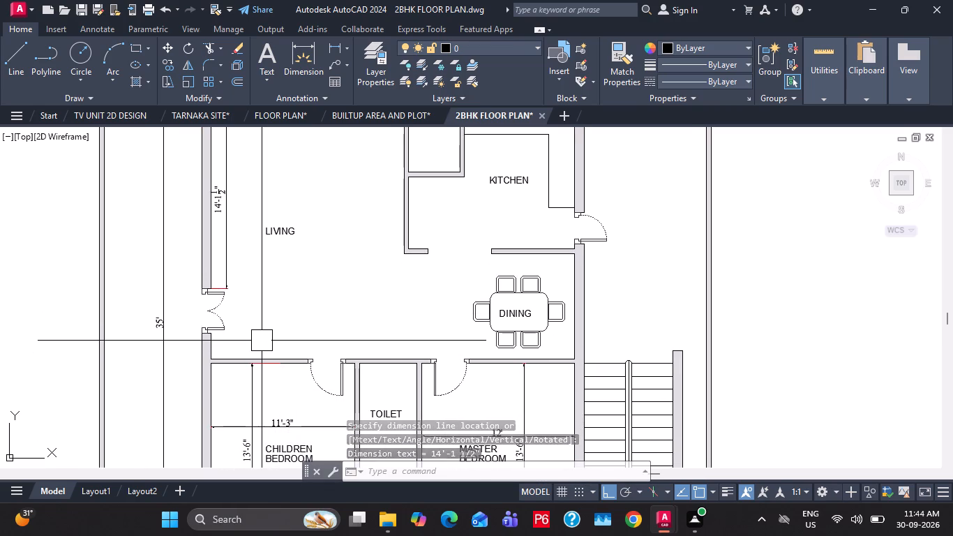
{"action": "scroll", "coordinate": [264, 337], "scroll_direction": "down", "scroll_amount": 1}
{"action": "middle_click_drag", "start_coordinate": [280, 328], "coordinate": [276, 289]}
{"action": "key", "text": "Escape"}
{"action": "key", "text": "Escape"}
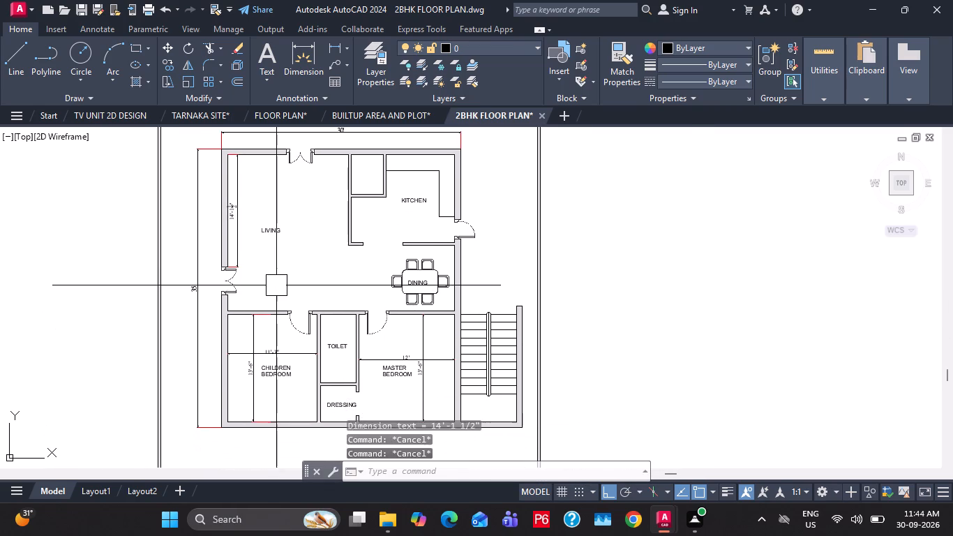
Save the 2BHK FLOOR PLAN drawing with the new living room dimension.
{"action": "key", "text": "ctrl+s"}
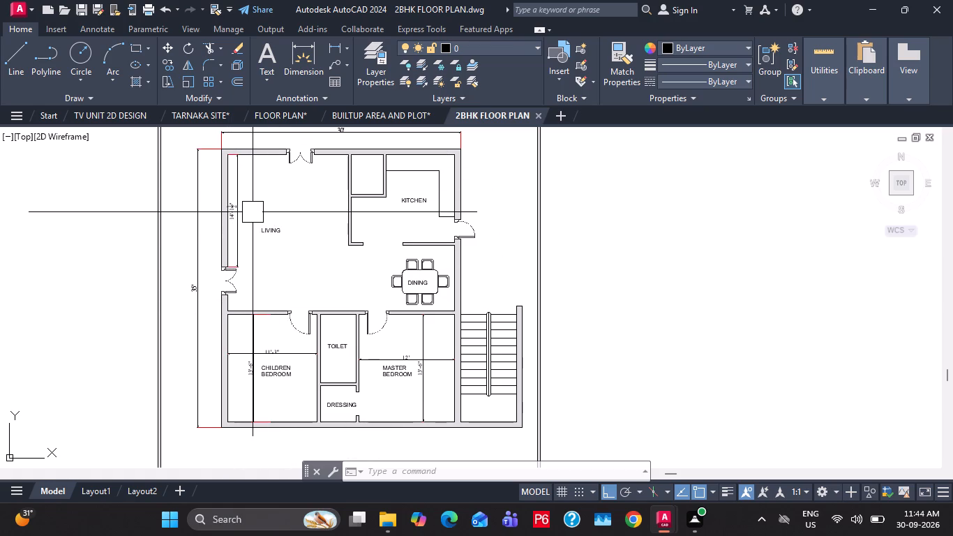
{"action": "key", "text": "Escape"}
{"action": "key", "text": "ctrl+s"}
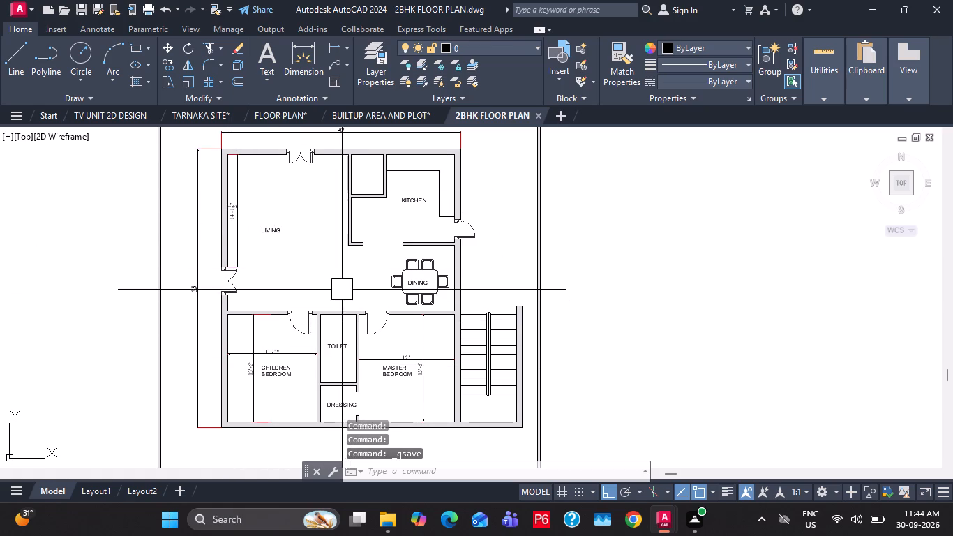
Examine the plot boundary, the bedrooms and the kitchen side of the floor plan with its overall width dimension.
{"action": "middle_click_drag", "start_coordinate": [331, 312], "coordinate": [299, 352]}
{"action": "scroll", "coordinate": [306, 271], "scroll_direction": "down", "scroll_amount": 2}
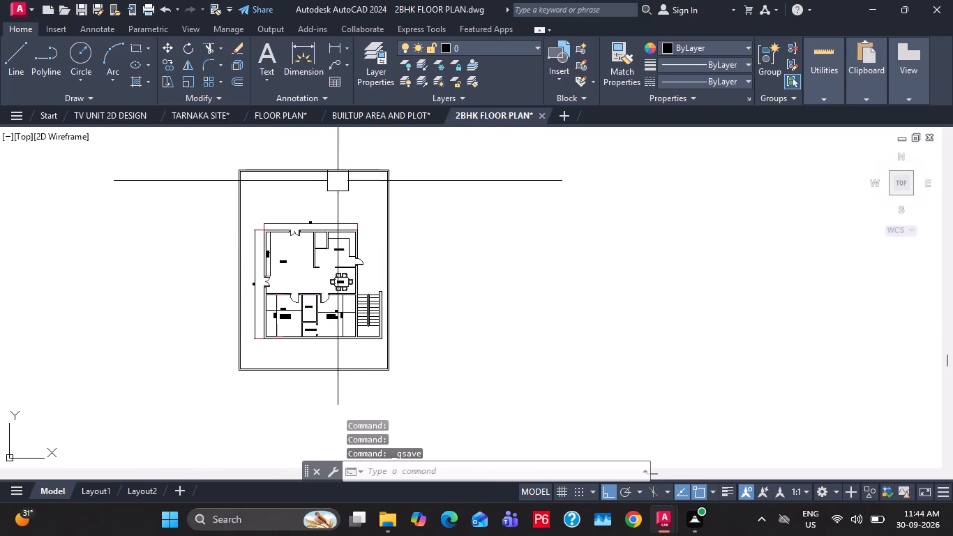
{"action": "scroll", "coordinate": [359, 426], "scroll_direction": "up", "scroll_amount": 2}
{"action": "scroll", "coordinate": [332, 368], "scroll_direction": "up", "scroll_amount": 2}
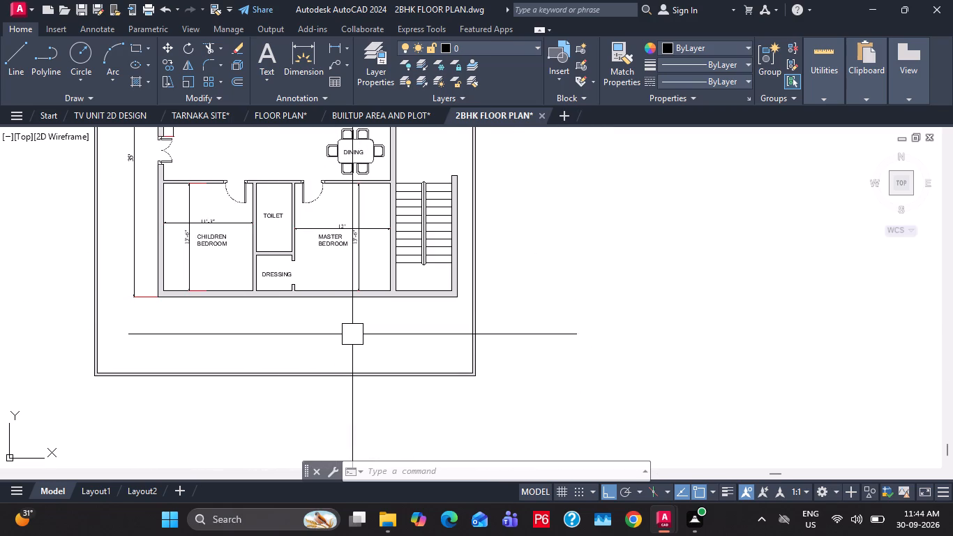
{"action": "middle_click_drag", "start_coordinate": [412, 278], "coordinate": [403, 367]}
{"action": "scroll", "coordinate": [400, 356], "scroll_direction": "down", "scroll_amount": 2}
{"action": "scroll", "coordinate": [374, 177], "scroll_direction": "up", "scroll_amount": 3}
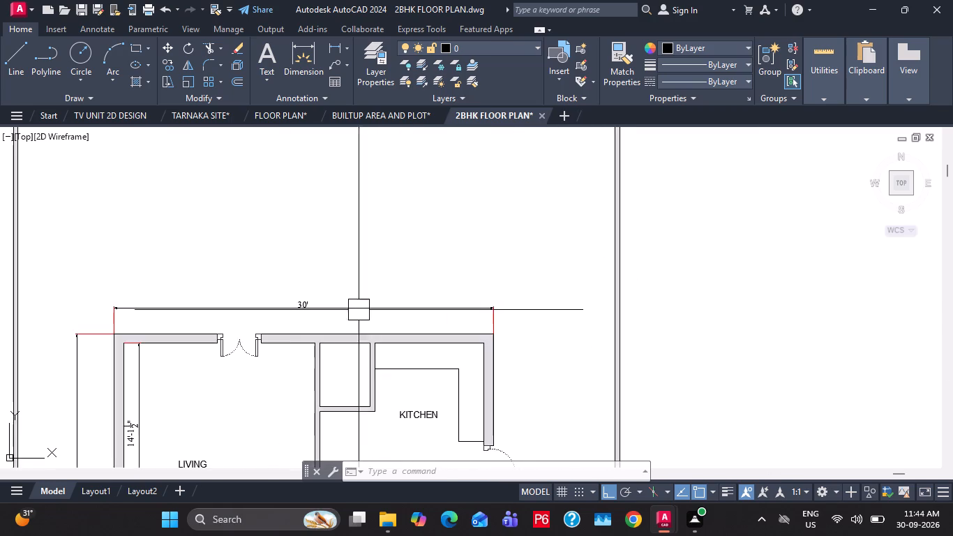
{"action": "scroll", "coordinate": [361, 317], "scroll_direction": "up", "scroll_amount": 1}
{"action": "middle_click_drag", "start_coordinate": [365, 332], "coordinate": [353, 259]}
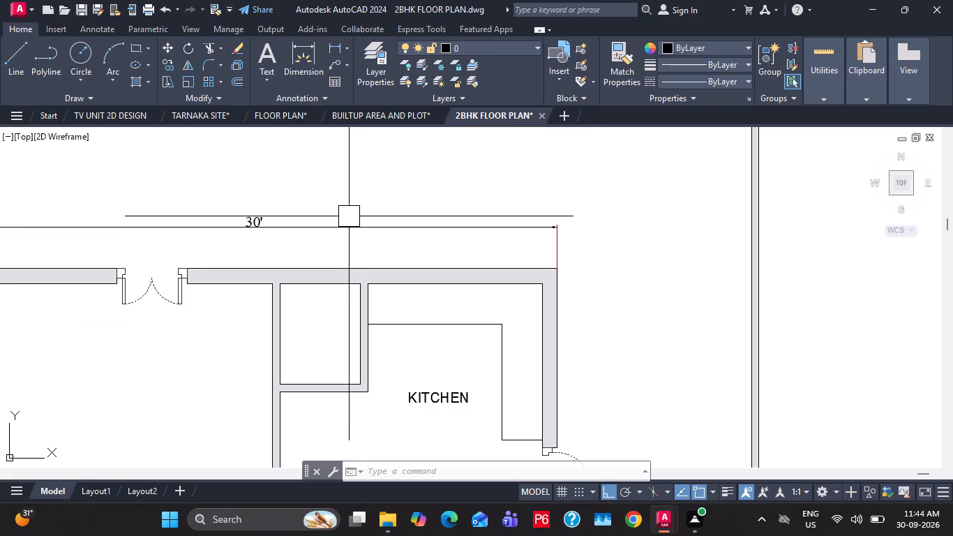
Save the 2BHK FLOOR PLAN drawing after reviewing the kitchen side.
{"action": "key", "text": "Escape"}
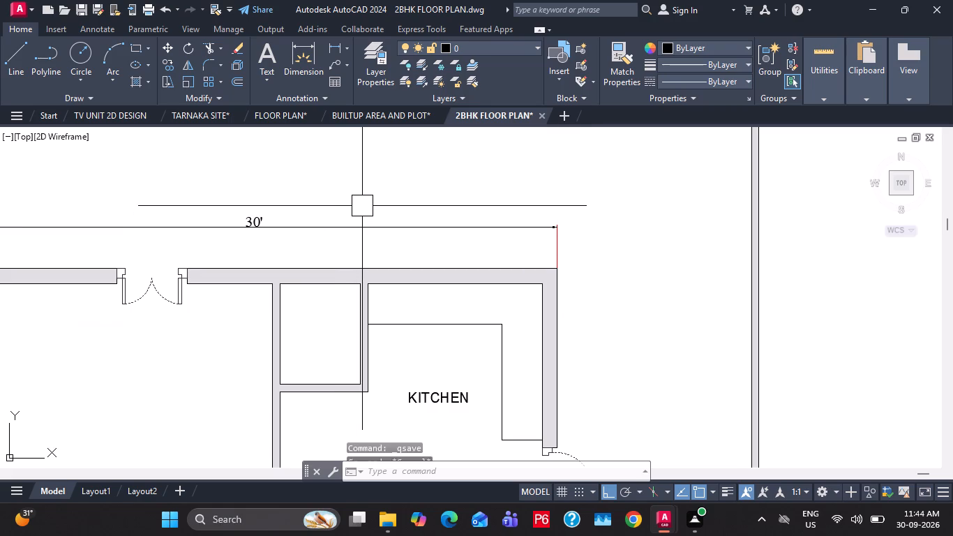
{"action": "key", "text": "Escape"}
{"action": "key", "text": "Escape"}
{"action": "key", "text": "ctrl+s"}
Review the dimensioned floor plan, examining the bedrooms, toilet, dressing area, dining, staircase and surrounding plot boundary.
{"action": "scroll", "coordinate": [371, 205], "scroll_direction": "down", "scroll_amount": 1}
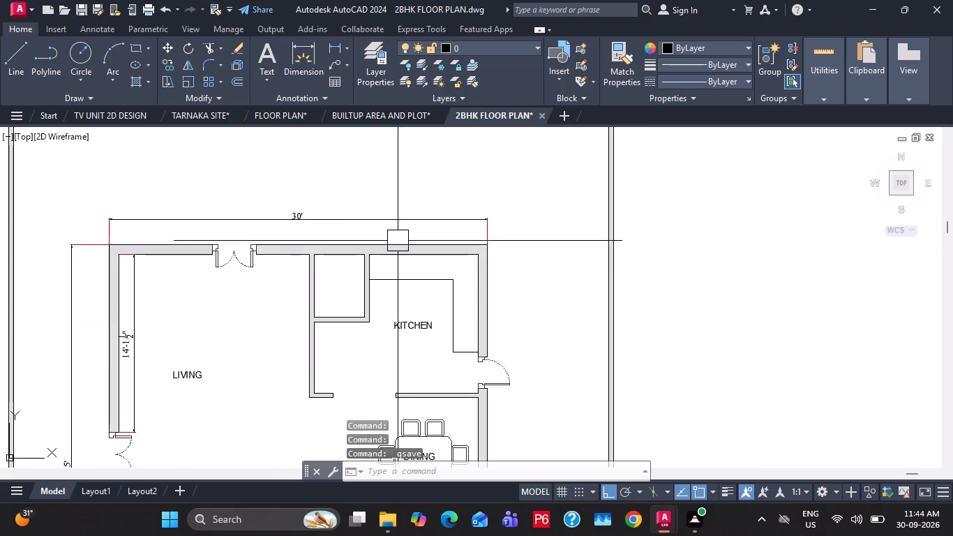
{"action": "middle_click_drag", "start_coordinate": [419, 299], "coordinate": [419, 279]}
{"action": "scroll", "coordinate": [408, 237], "scroll_direction": "down", "scroll_amount": 2}
{"action": "middle_click_drag", "start_coordinate": [440, 401], "coordinate": [445, 337]}
{"action": "scroll", "coordinate": [427, 380], "scroll_direction": "up", "scroll_amount": 1}
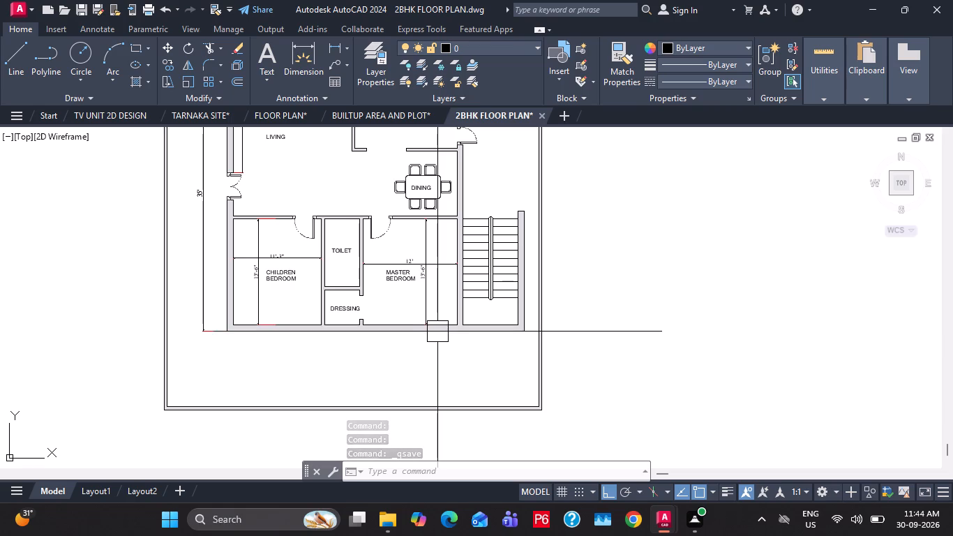
{"action": "key", "text": "Escape"}
{"action": "scroll", "coordinate": [536, 327], "scroll_direction": "up", "scroll_amount": 1}
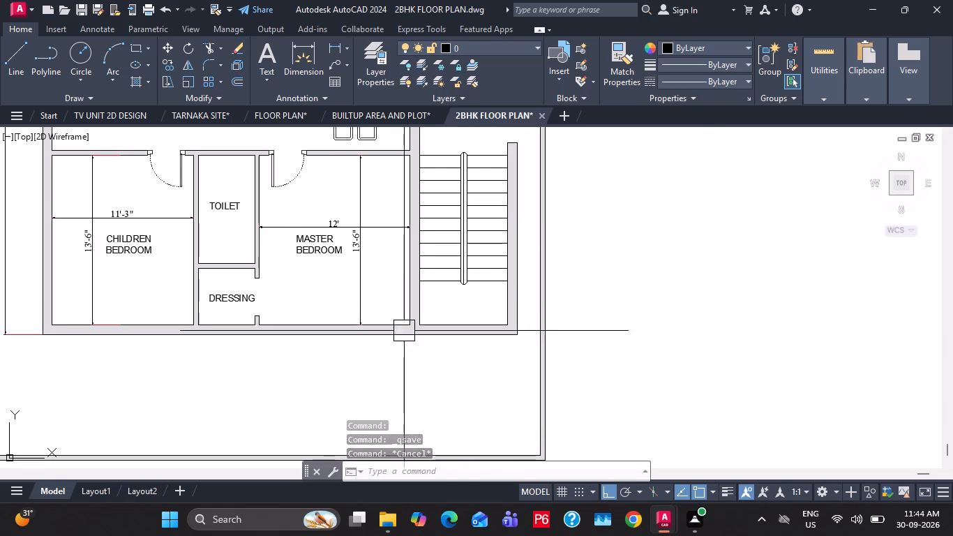
{"action": "scroll", "coordinate": [456, 301], "scroll_direction": "down", "scroll_amount": 2}
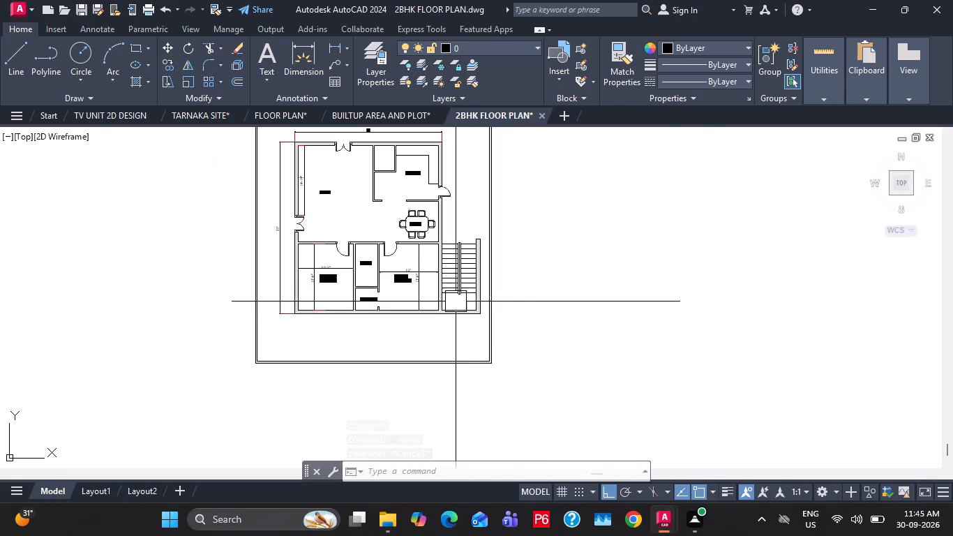
{"action": "scroll", "coordinate": [400, 323], "scroll_direction": "up", "scroll_amount": 1}
{"action": "scroll", "coordinate": [476, 337], "scroll_direction": "up", "scroll_amount": 1}
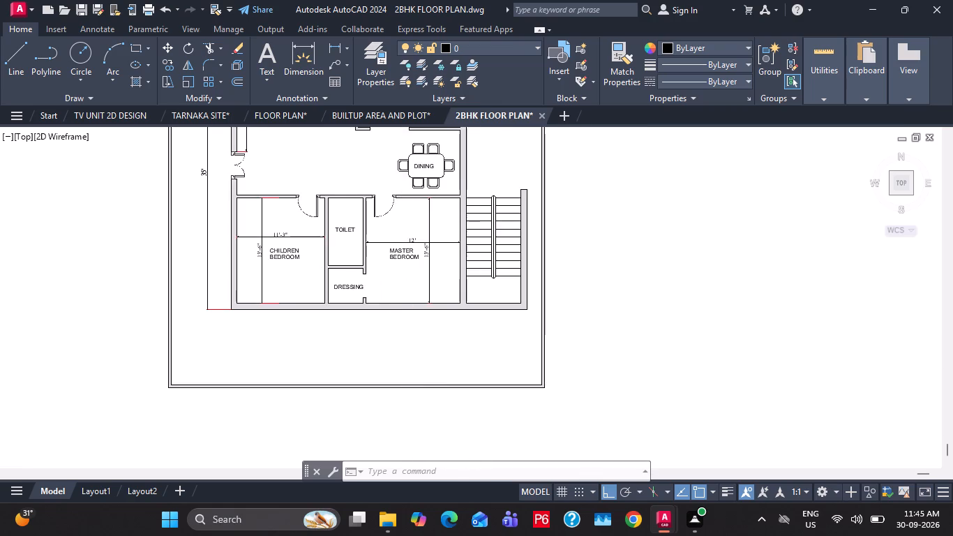
{"action": "middle_click_drag", "start_coordinate": [496, 250], "coordinate": [524, 327]}
{"action": "scroll", "coordinate": [525, 327], "scroll_direction": "down", "scroll_amount": 1}
{"action": "middle_click_drag", "start_coordinate": [479, 397], "coordinate": [479, 326]}
{"action": "scroll", "coordinate": [481, 322], "scroll_direction": "up", "scroll_amount": 1}
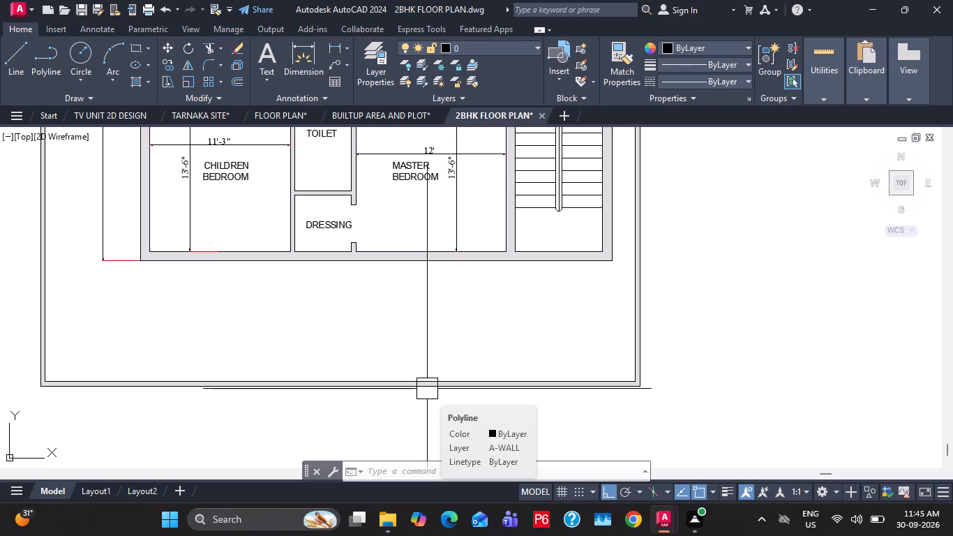
{"action": "middle_click_drag", "start_coordinate": [331, 357], "coordinate": [318, 440]}
{"action": "scroll", "coordinate": [279, 336], "scroll_direction": "down", "scroll_amount": 1}
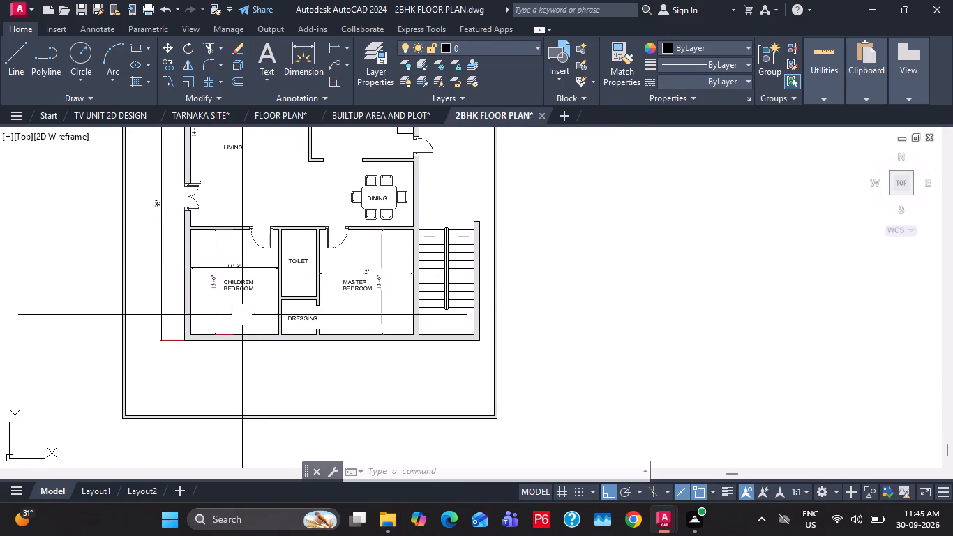
{"action": "middle_click_drag", "start_coordinate": [243, 315], "coordinate": [265, 296]}
{"action": "scroll", "coordinate": [250, 277], "scroll_direction": "up", "scroll_amount": 1}
{"action": "scroll", "coordinate": [255, 335], "scroll_direction": "down", "scroll_amount": 1}
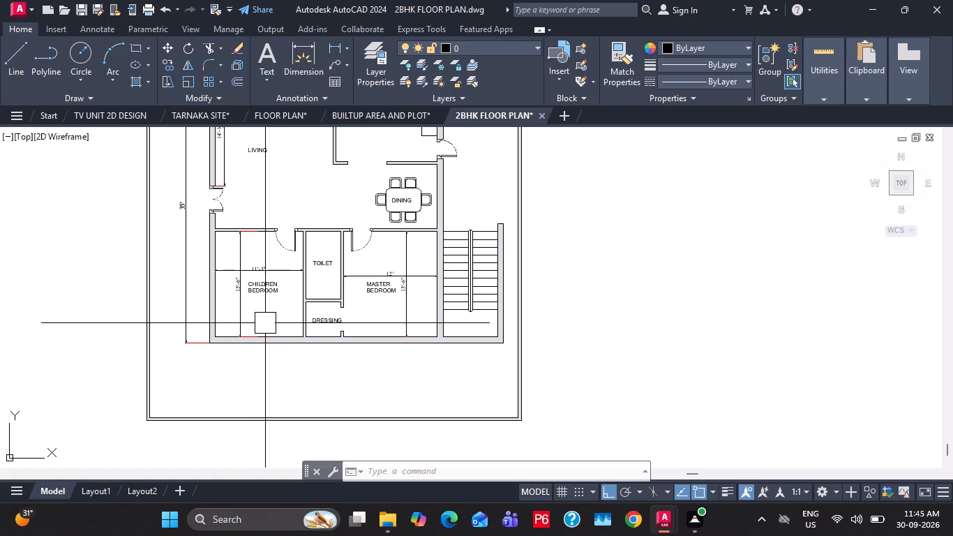
{"action": "scroll", "coordinate": [266, 323], "scroll_direction": "up", "scroll_amount": 1}
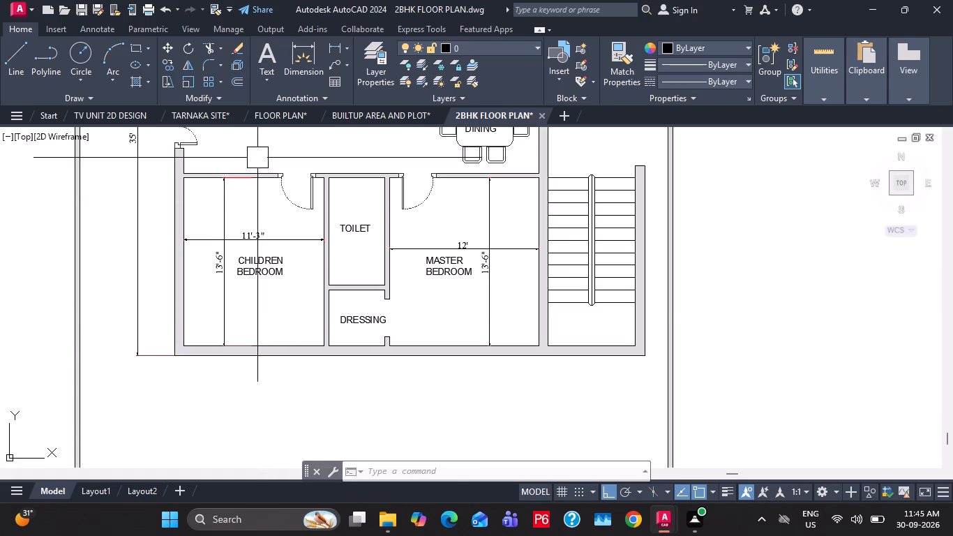
{"action": "scroll", "coordinate": [246, 364], "scroll_direction": "down", "scroll_amount": 1}
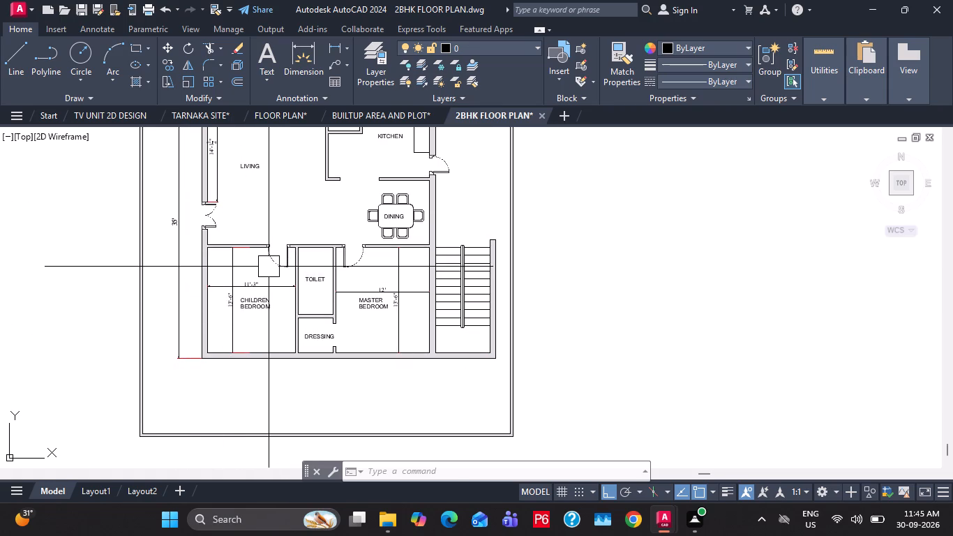
{"action": "middle_click_drag", "start_coordinate": [292, 288], "coordinate": [293, 316]}
{"action": "scroll", "coordinate": [292, 308], "scroll_direction": "down", "scroll_amount": 1}
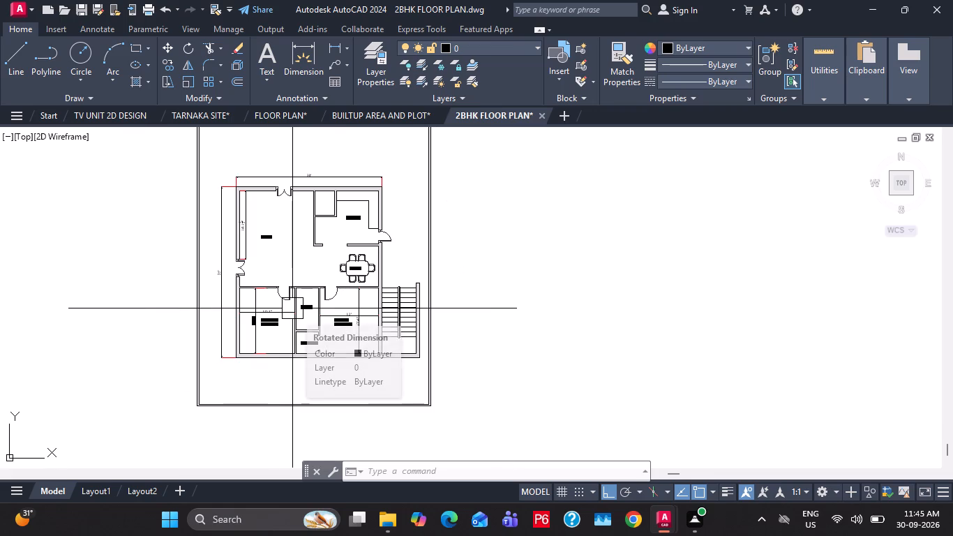
{"action": "scroll", "coordinate": [326, 334], "scroll_direction": "up", "scroll_amount": 1}
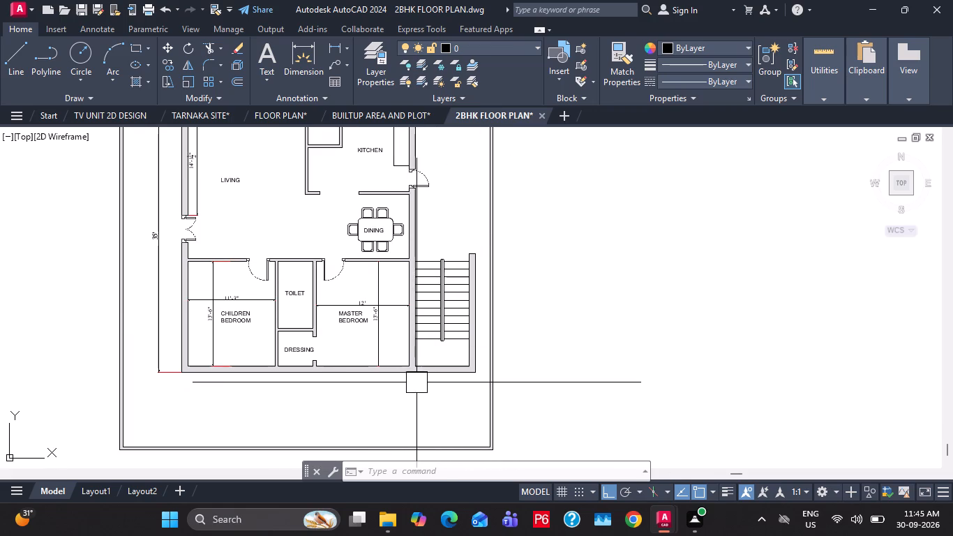
{"action": "scroll", "coordinate": [424, 359], "scroll_direction": "down", "scroll_amount": 1}
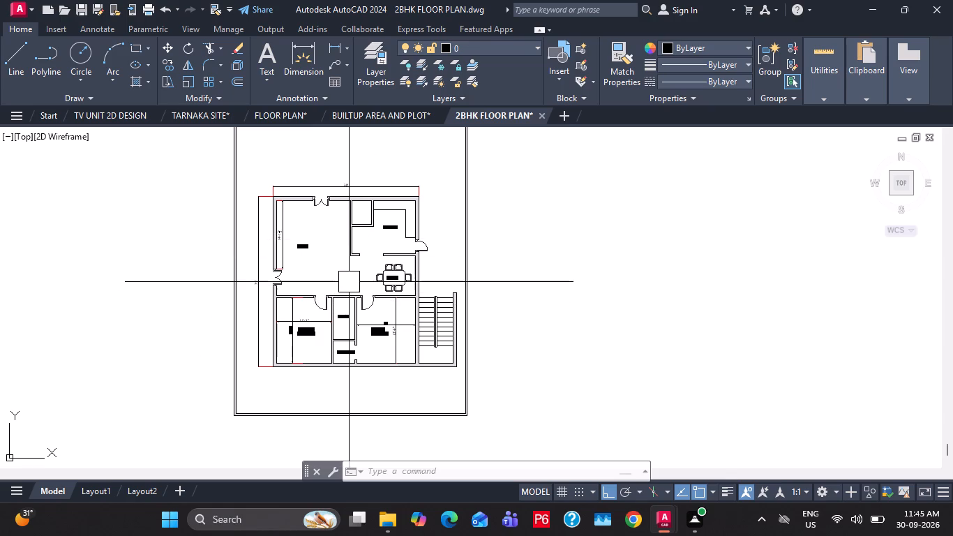
{"action": "scroll", "coordinate": [297, 356], "scroll_direction": "up", "scroll_amount": 1}
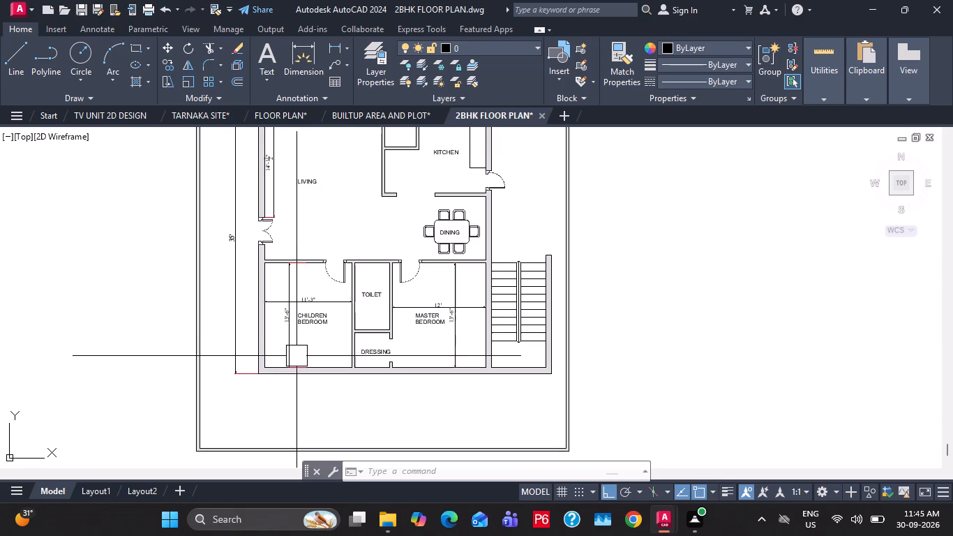
{"action": "middle_click_drag", "start_coordinate": [328, 359], "coordinate": [292, 351]}
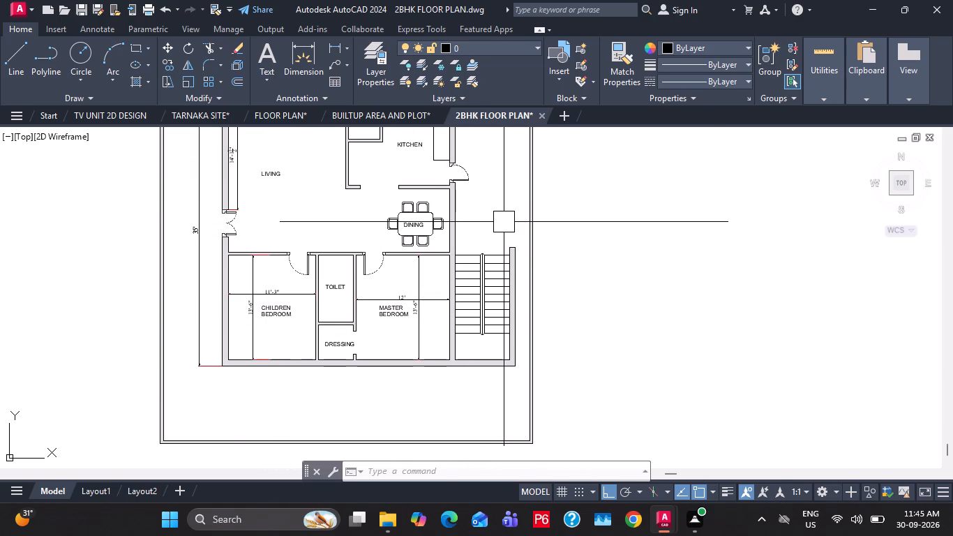
{"action": "scroll", "coordinate": [246, 363], "scroll_direction": "up", "scroll_amount": 1}
{"action": "middle_click_drag", "start_coordinate": [257, 271], "coordinate": [257, 295]}
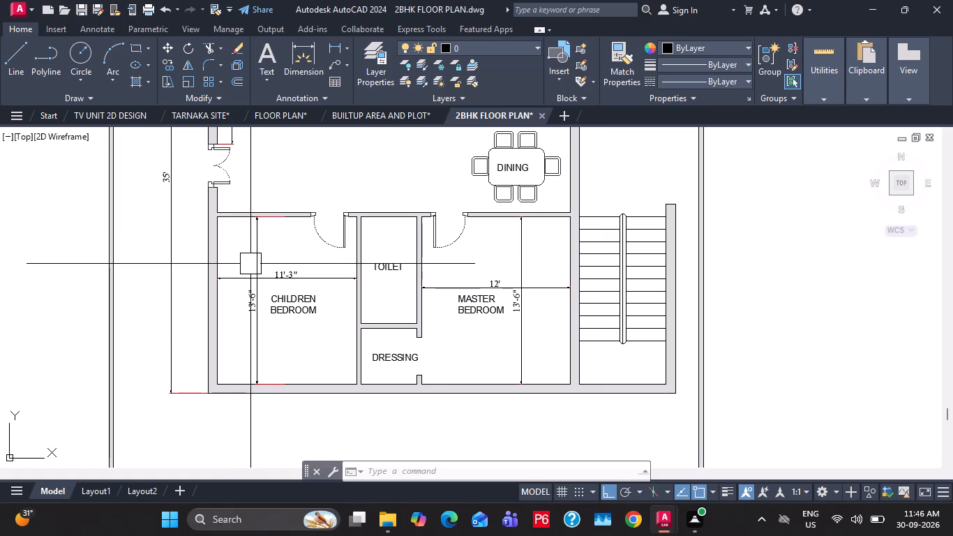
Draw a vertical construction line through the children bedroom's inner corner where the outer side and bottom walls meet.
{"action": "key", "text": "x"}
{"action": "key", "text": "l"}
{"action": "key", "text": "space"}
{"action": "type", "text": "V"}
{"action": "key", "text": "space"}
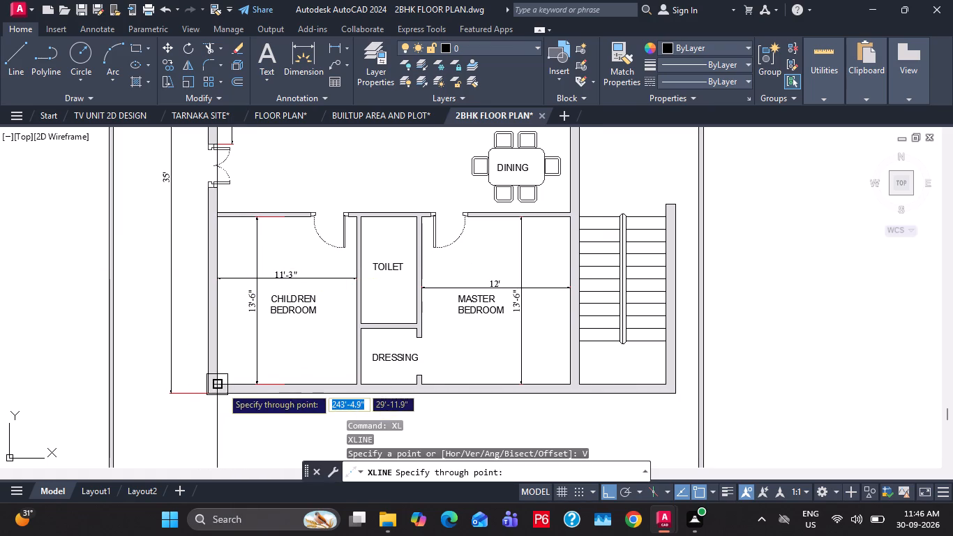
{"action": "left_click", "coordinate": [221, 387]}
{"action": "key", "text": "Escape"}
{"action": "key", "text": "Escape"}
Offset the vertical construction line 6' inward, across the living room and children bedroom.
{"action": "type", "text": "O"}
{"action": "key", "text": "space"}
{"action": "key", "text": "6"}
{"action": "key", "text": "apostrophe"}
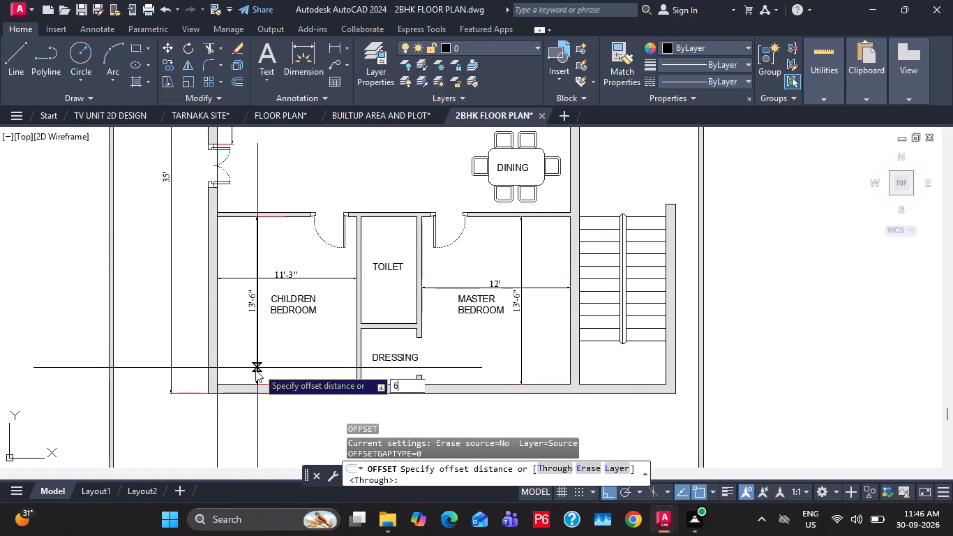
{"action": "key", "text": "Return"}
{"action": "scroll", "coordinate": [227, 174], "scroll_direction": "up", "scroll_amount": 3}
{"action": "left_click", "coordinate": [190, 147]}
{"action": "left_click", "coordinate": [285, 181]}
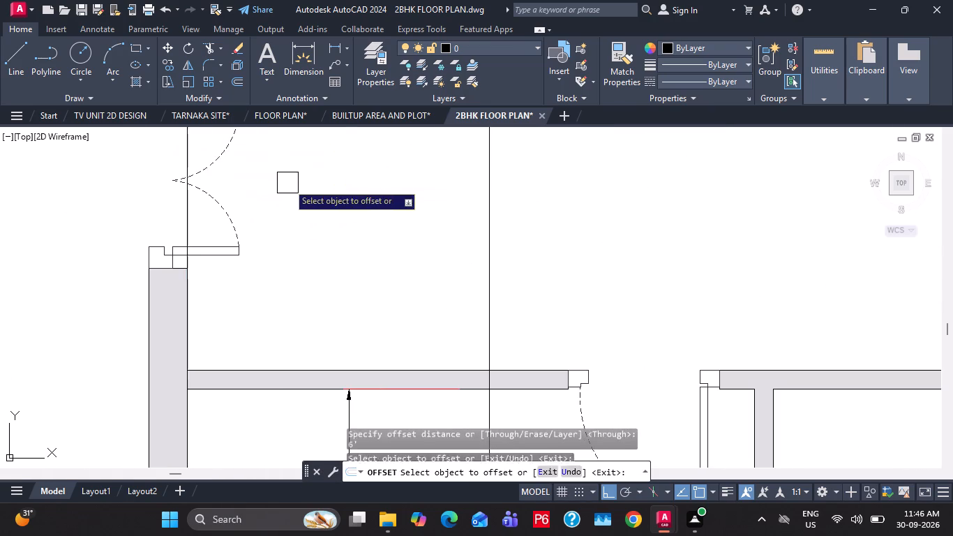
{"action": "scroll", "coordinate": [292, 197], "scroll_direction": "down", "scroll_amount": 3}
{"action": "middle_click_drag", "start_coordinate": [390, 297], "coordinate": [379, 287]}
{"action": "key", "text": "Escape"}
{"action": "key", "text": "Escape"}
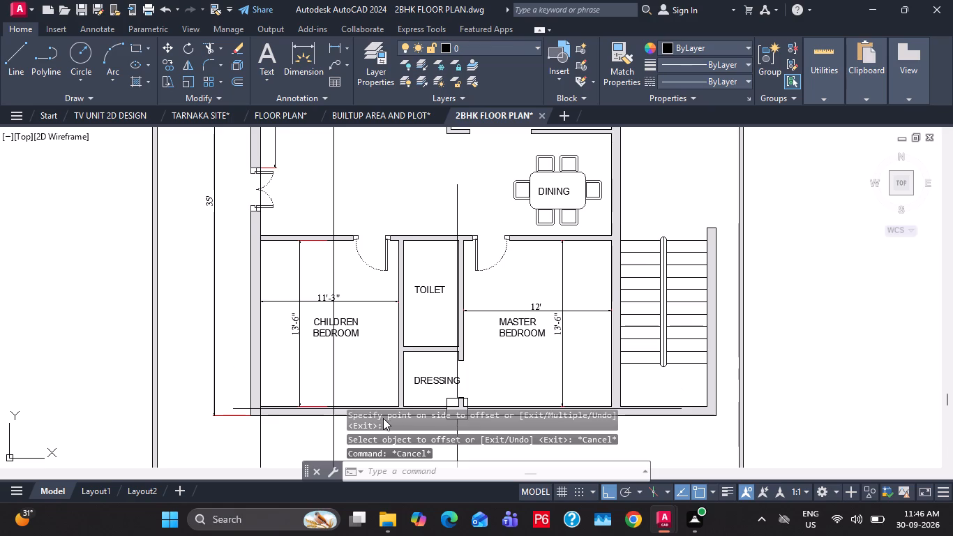
Examine where the two vertical construction lines cross the living room and children bedroom.
{"action": "middle_click_drag", "start_coordinate": [470, 389], "coordinate": [439, 305]}
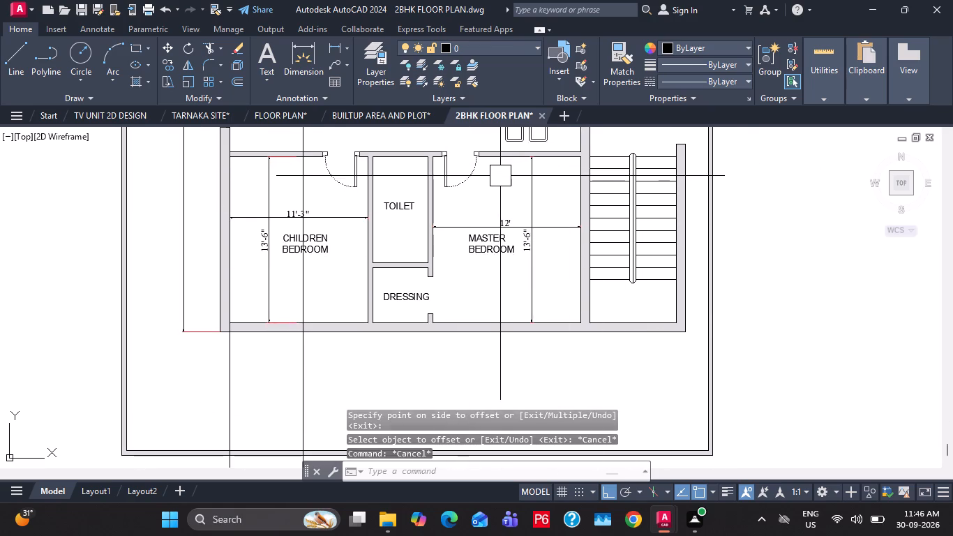
{"action": "middle_click_drag", "start_coordinate": [504, 179], "coordinate": [542, 229]}
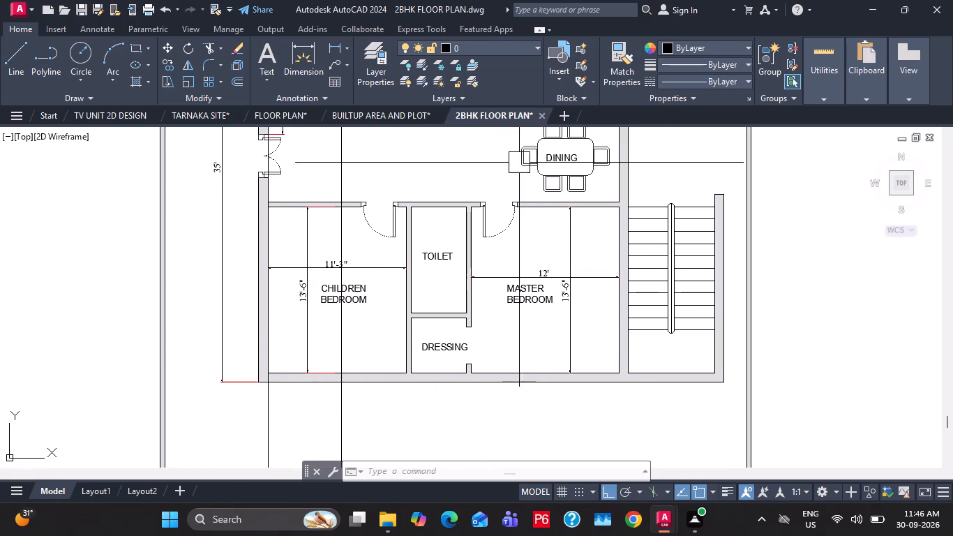
{"action": "scroll", "coordinate": [442, 199], "scroll_direction": "down", "scroll_amount": 1}
{"action": "middle_click_drag", "start_coordinate": [412, 179], "coordinate": [405, 204]}
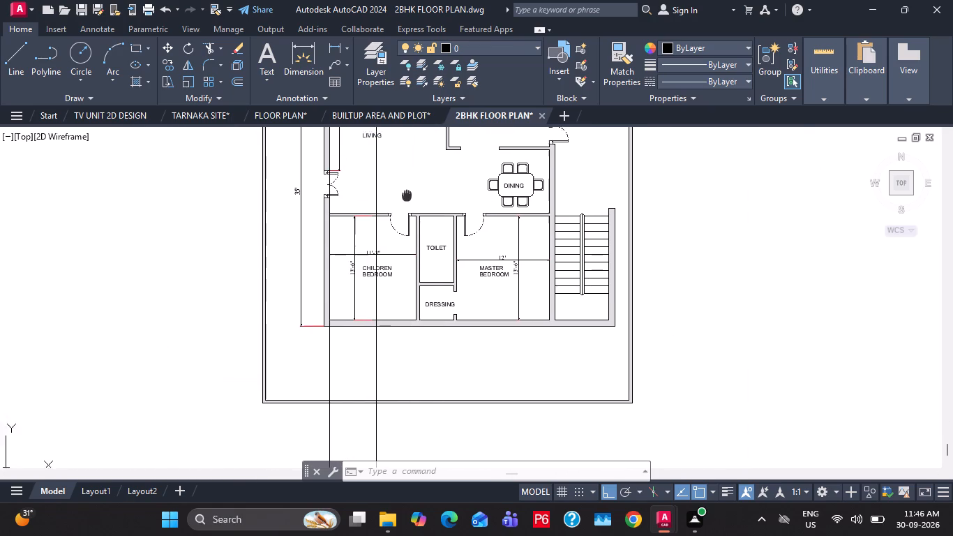
{"action": "middle_click_drag", "start_coordinate": [405, 204], "coordinate": [405, 207]}
{"action": "scroll", "coordinate": [336, 200], "scroll_direction": "up", "scroll_amount": 1}
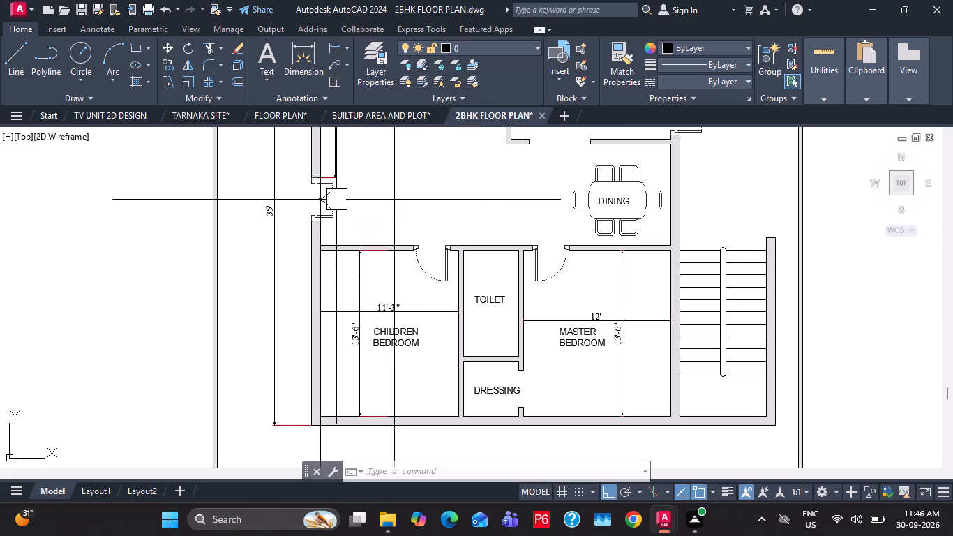
{"action": "scroll", "coordinate": [336, 200], "scroll_direction": "down", "scroll_amount": 1}
{"action": "middle_click_drag", "start_coordinate": [396, 208], "coordinate": [345, 298]}
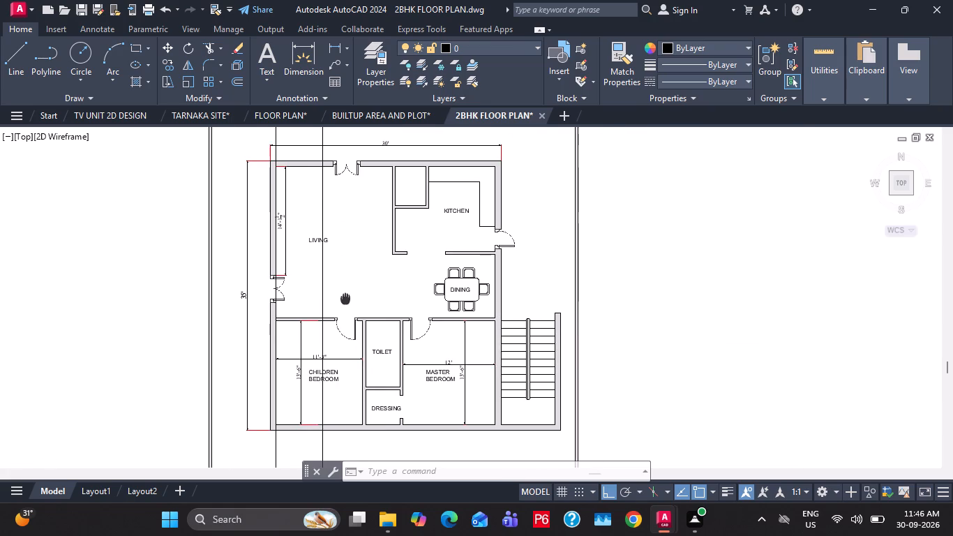
{"action": "middle_click_drag", "start_coordinate": [345, 298], "coordinate": [350, 260]}
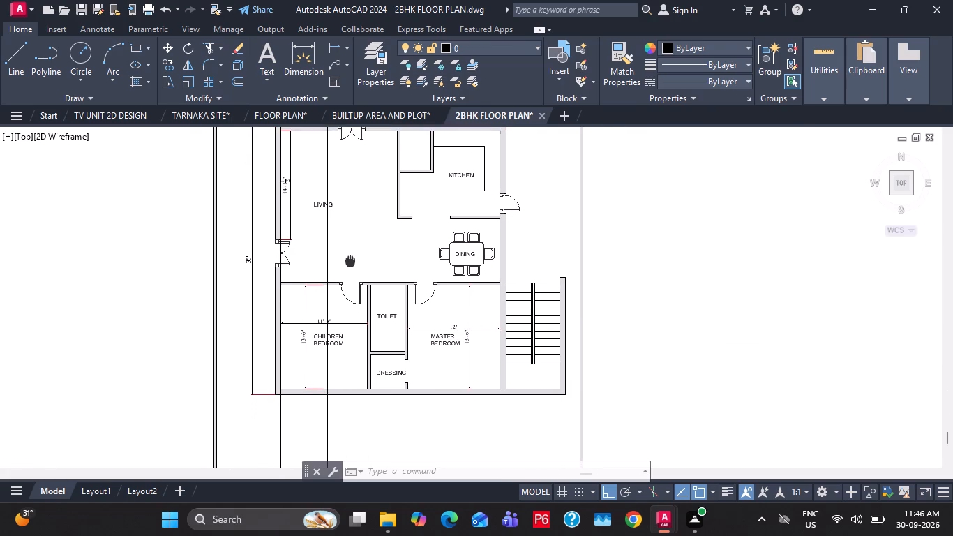
{"action": "middle_click_drag", "start_coordinate": [350, 260], "coordinate": [350, 313]}
{"action": "middle_click_drag", "start_coordinate": [341, 378], "coordinate": [330, 247]}
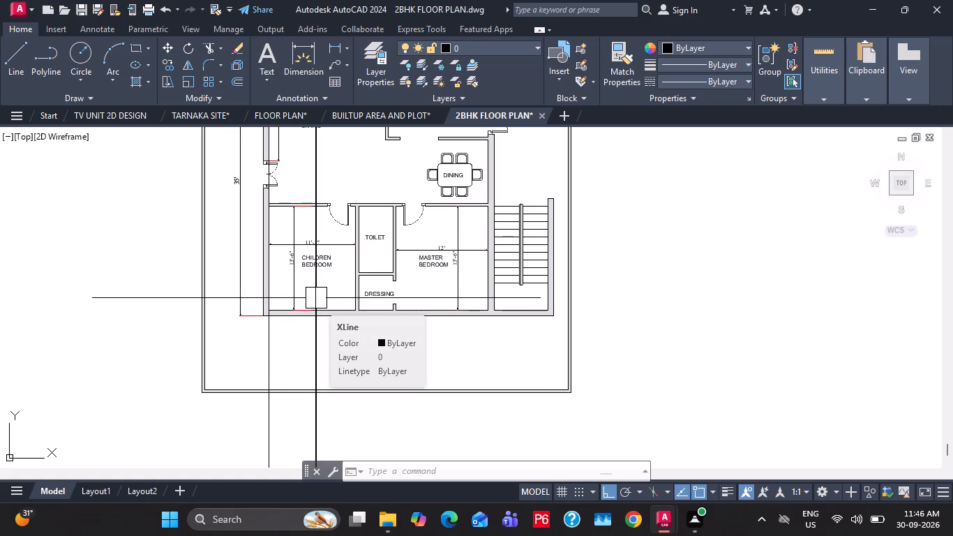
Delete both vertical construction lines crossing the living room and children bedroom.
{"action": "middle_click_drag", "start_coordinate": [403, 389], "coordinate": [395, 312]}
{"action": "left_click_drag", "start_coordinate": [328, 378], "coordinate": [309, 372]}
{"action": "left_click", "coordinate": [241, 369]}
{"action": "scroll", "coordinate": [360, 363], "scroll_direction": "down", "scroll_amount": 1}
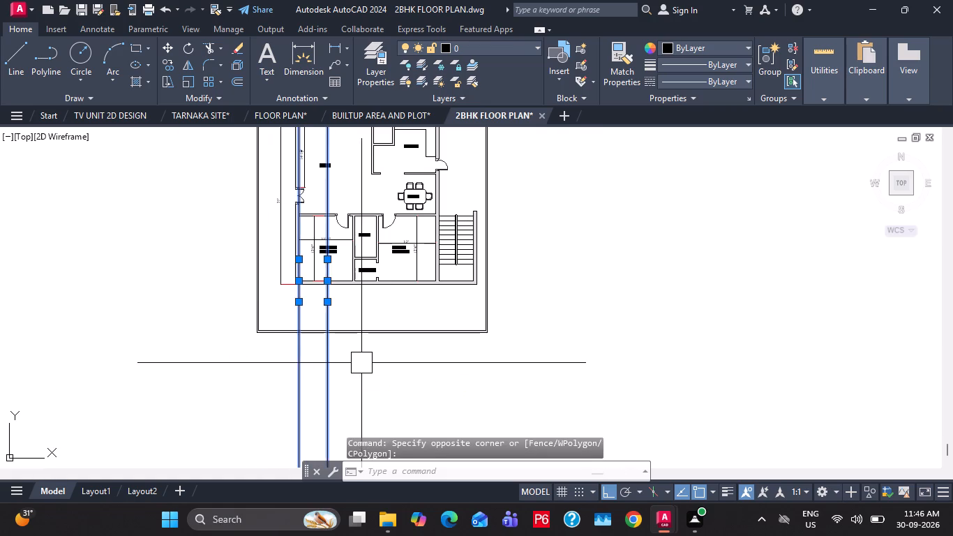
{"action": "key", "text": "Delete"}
Save the 2BHK FLOOR PLAN drawing without the construction lines.
{"action": "middle_click_drag", "start_coordinate": [355, 312], "coordinate": [298, 476]}
{"action": "middle_click_drag", "start_coordinate": [321, 345], "coordinate": [325, 309]}
{"action": "key", "text": "ctrl+s"}
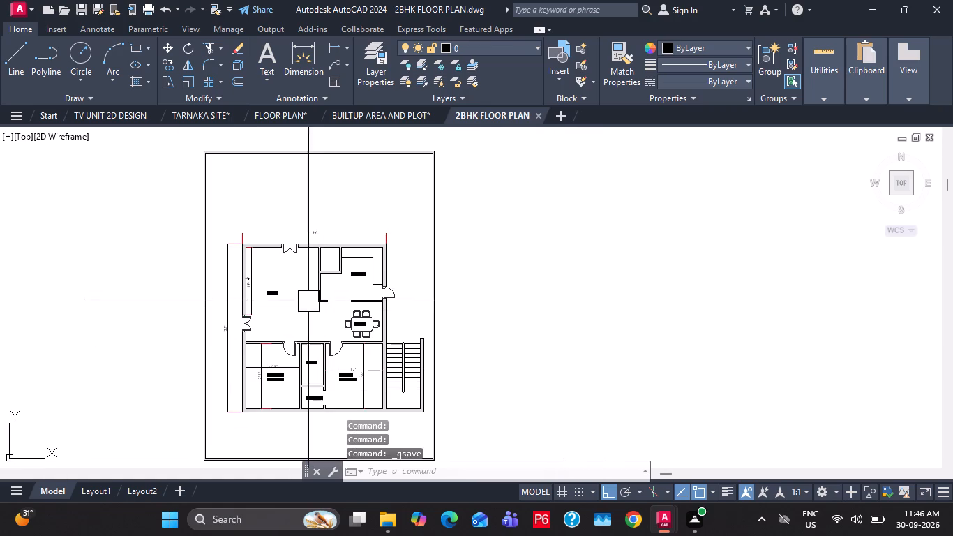
{"action": "scroll", "coordinate": [272, 242], "scroll_direction": "up", "scroll_amount": 3}
{"action": "key", "text": "Escape"}
{"action": "key", "text": "ctrl+s"}
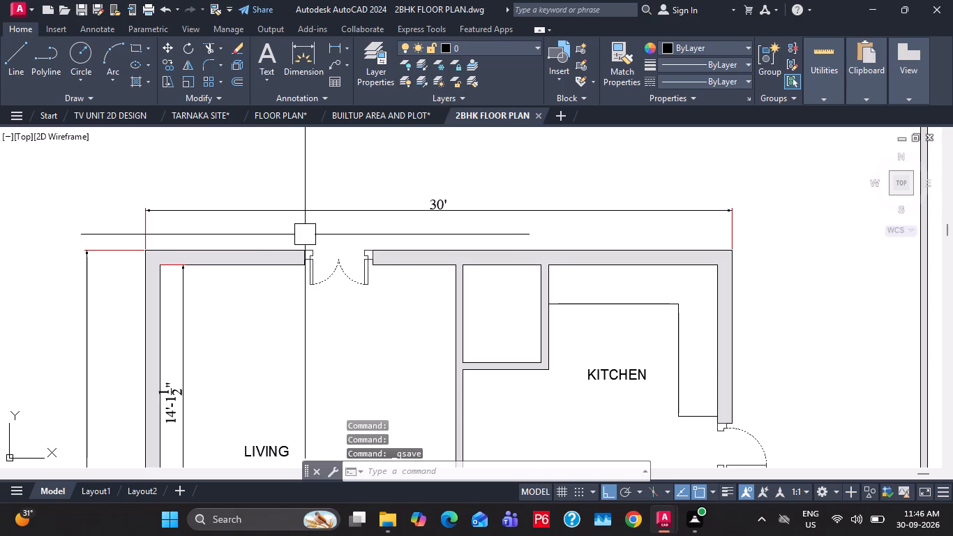
Delete the vertical dimension along the living room's outer wall.
{"action": "scroll", "coordinate": [305, 234], "scroll_direction": "down", "scroll_amount": 1}
{"action": "middle_click_drag", "start_coordinate": [308, 350], "coordinate": [297, 289]}
{"action": "left_click", "coordinate": [221, 258]}
{"action": "key", "text": "Delete"}
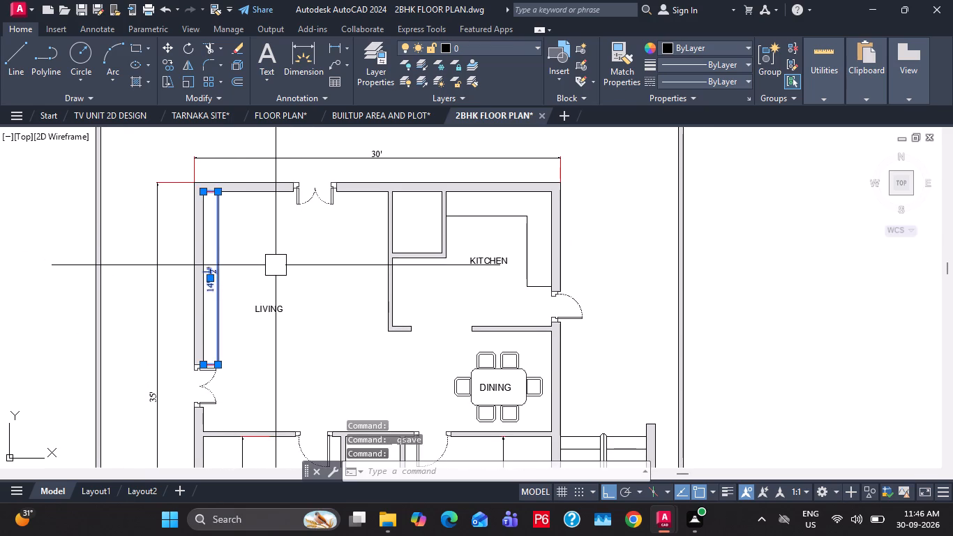
Save the 2BHK FLOOR PLAN drawing after removing the living room dimension.
{"action": "middle_click_drag", "start_coordinate": [355, 314], "coordinate": [354, 280]}
{"action": "scroll", "coordinate": [354, 260], "scroll_direction": "down", "scroll_amount": 1}
{"action": "middle_click_drag", "start_coordinate": [368, 329], "coordinate": [359, 310]}
{"action": "key", "text": "ctrl+s"}
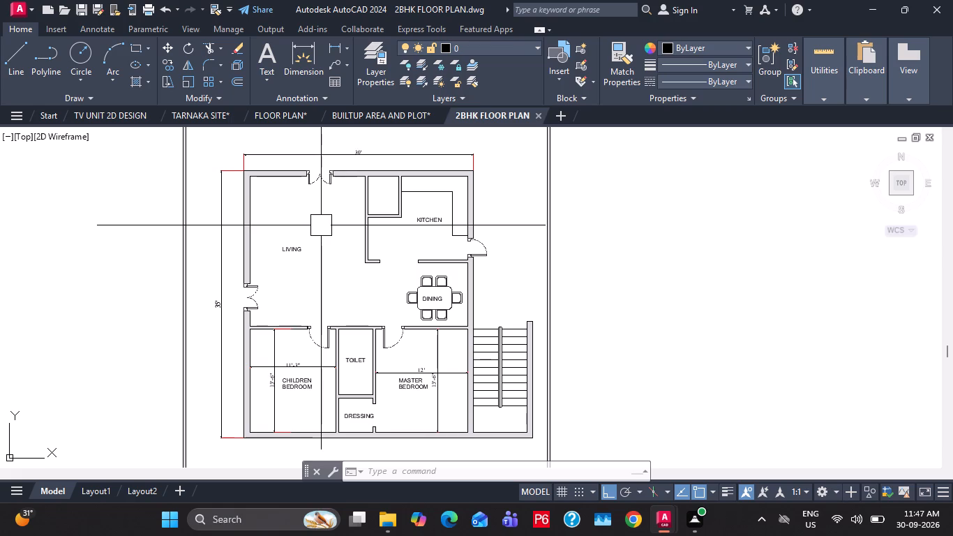
Examine the floor plan's living, kitchen, dining and bedroom areas within the plot boundary.
{"action": "scroll", "coordinate": [386, 281], "scroll_direction": "up", "scroll_amount": 1}
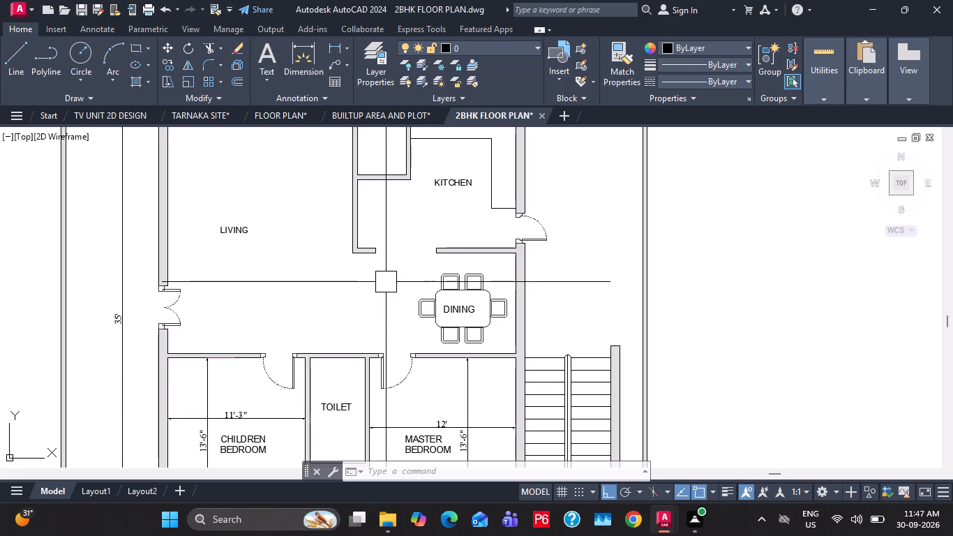
{"action": "scroll", "coordinate": [386, 282], "scroll_direction": "down", "scroll_amount": 3}
{"action": "scroll", "coordinate": [386, 282], "scroll_direction": "up", "scroll_amount": 1}
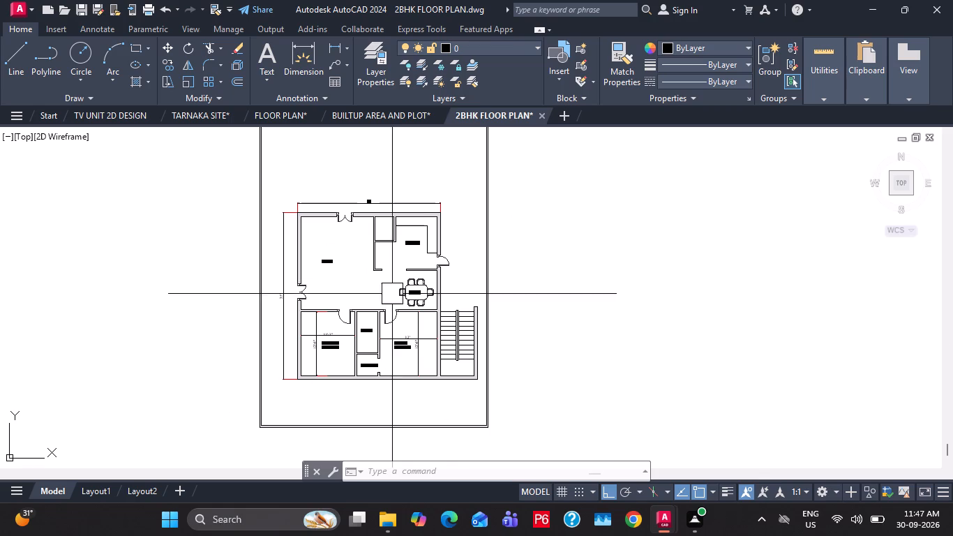
{"action": "scroll", "coordinate": [343, 332], "scroll_direction": "up", "scroll_amount": 2}
{"action": "scroll", "coordinate": [289, 345], "scroll_direction": "down", "scroll_amount": 2}
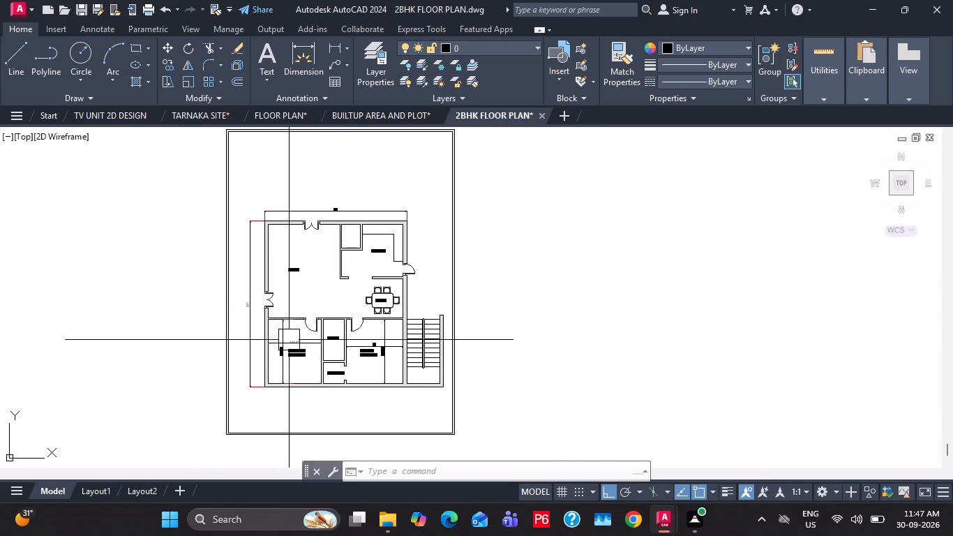
{"action": "scroll", "coordinate": [288, 347], "scroll_direction": "up", "scroll_amount": 1}
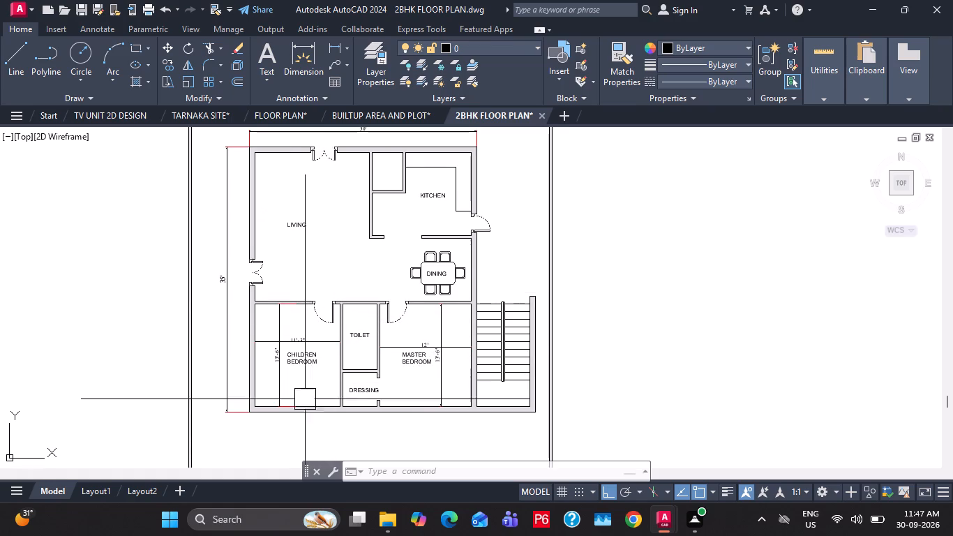
{"action": "middle_click_drag", "start_coordinate": [309, 408], "coordinate": [304, 315]}
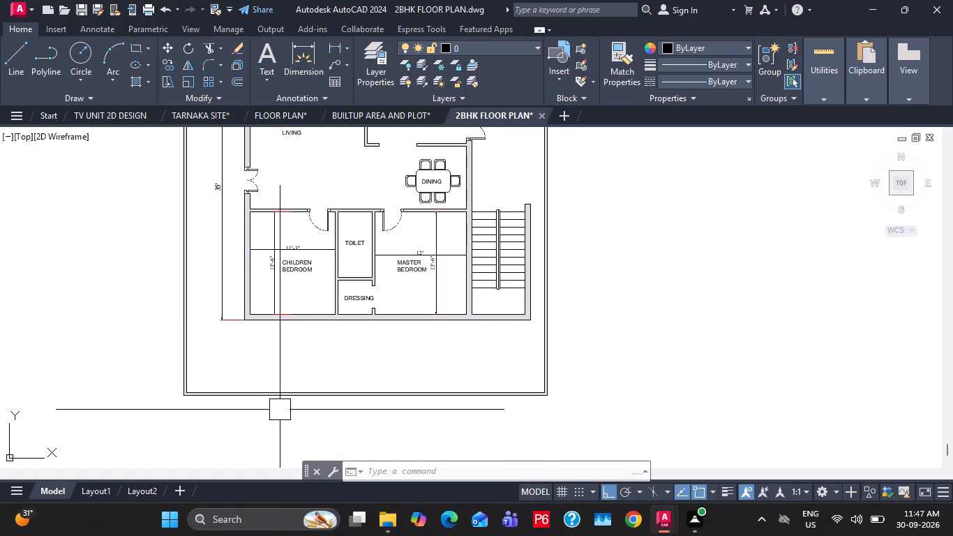
Clear any active command and save the 2BHK FLOOR PLAN drawing again.
{"action": "key", "text": "Escape"}
{"action": "key", "text": "Escape"}
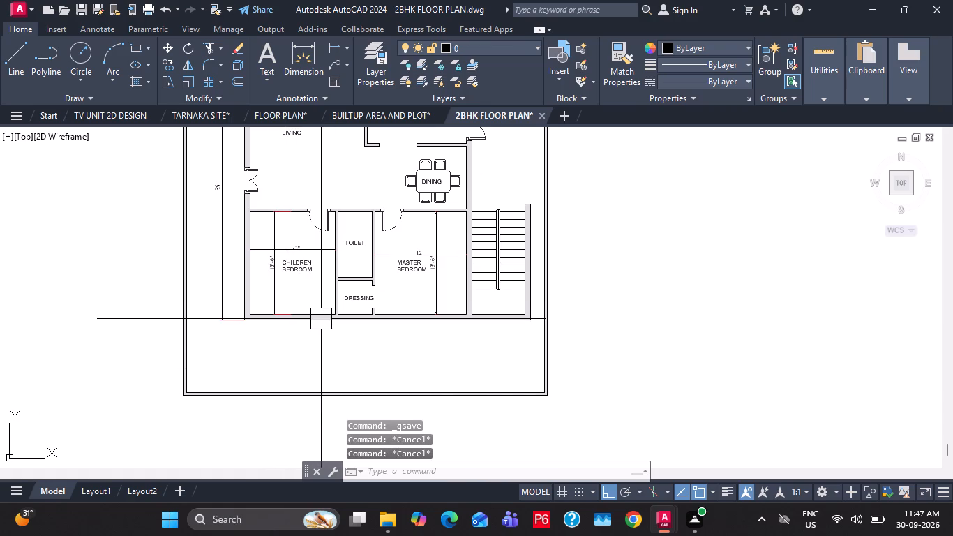
{"action": "key", "text": "Escape"}
{"action": "key", "text": "Escape"}
{"action": "key", "text": "Escape"}
{"action": "key", "text": "Escape"}
{"action": "key", "text": "Escape"}
{"action": "key", "text": "Escape"}
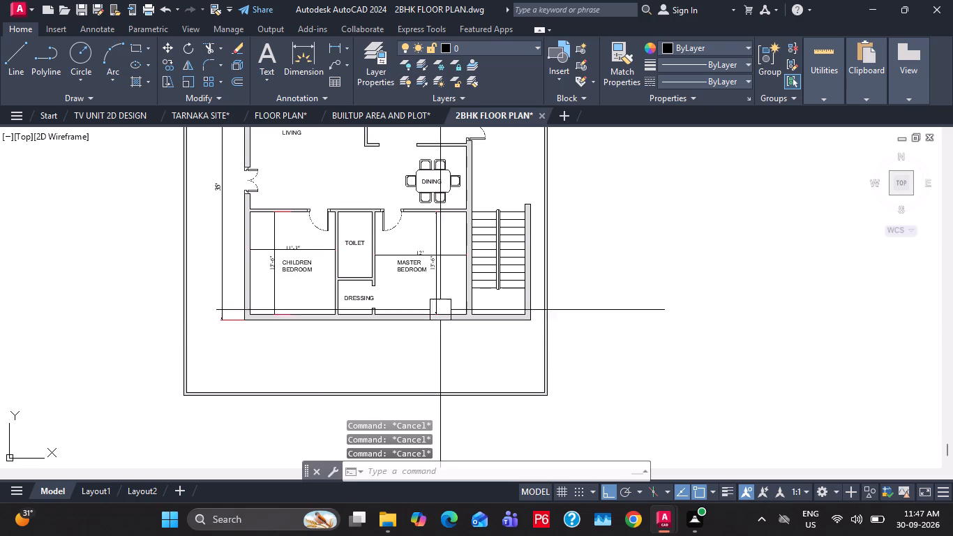
{"action": "key", "text": "Escape"}
{"action": "key", "text": "Escape"}
{"action": "key", "text": "ctrl+s"}
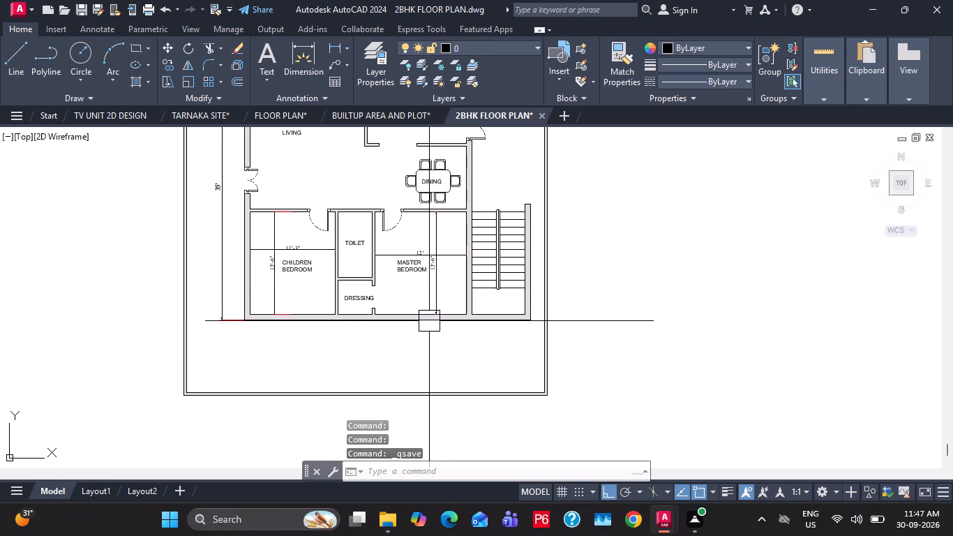
Review the whole floor plan, examining the bedroom dimensions, toilet, dressing, living, kitchen, dining, staircase and overall dimensions.
{"action": "middle_click_drag", "start_coordinate": [354, 345], "coordinate": [381, 396]}
{"action": "scroll", "coordinate": [351, 332], "scroll_direction": "down", "scroll_amount": 1}
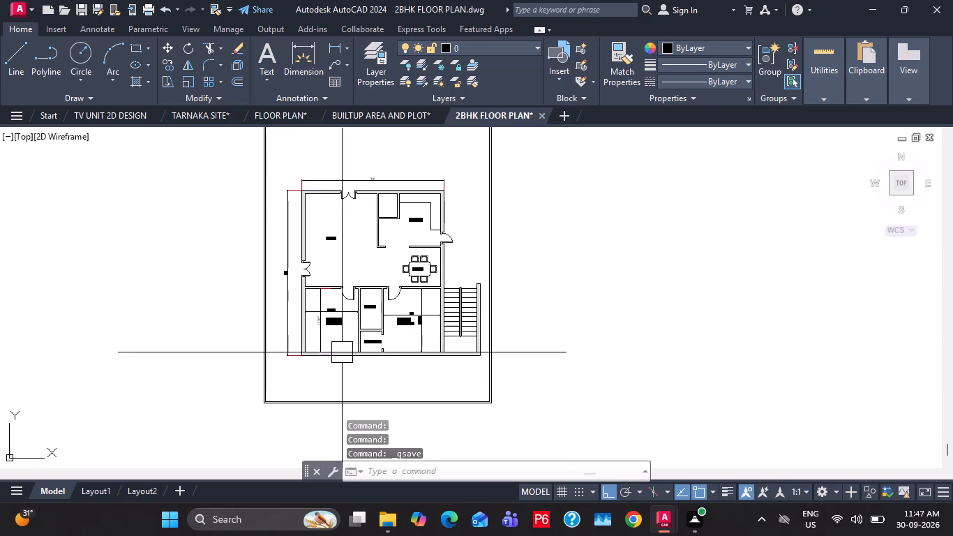
{"action": "scroll", "coordinate": [328, 338], "scroll_direction": "up", "scroll_amount": 1}
{"action": "middle_click_drag", "start_coordinate": [331, 303], "coordinate": [338, 345]}
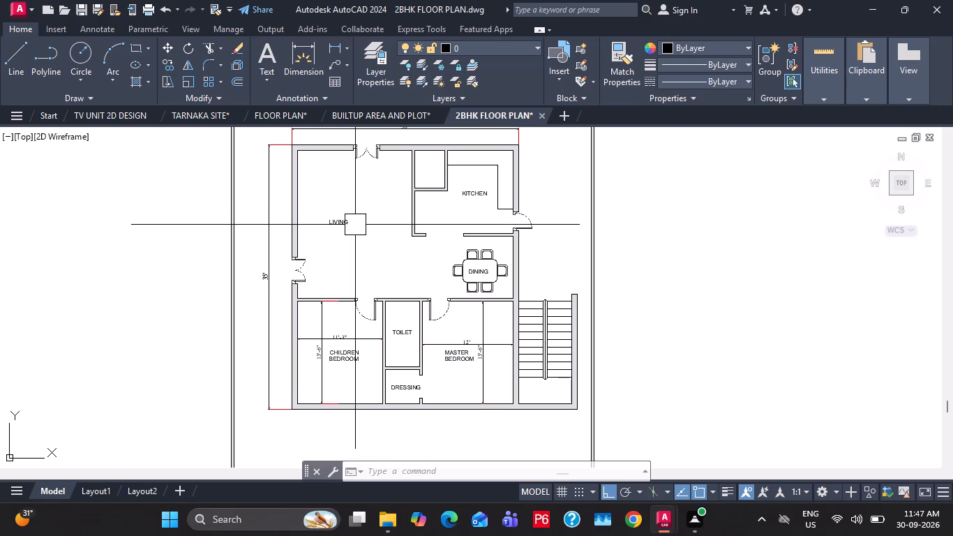
{"action": "scroll", "coordinate": [318, 348], "scroll_direction": "up", "scroll_amount": 1}
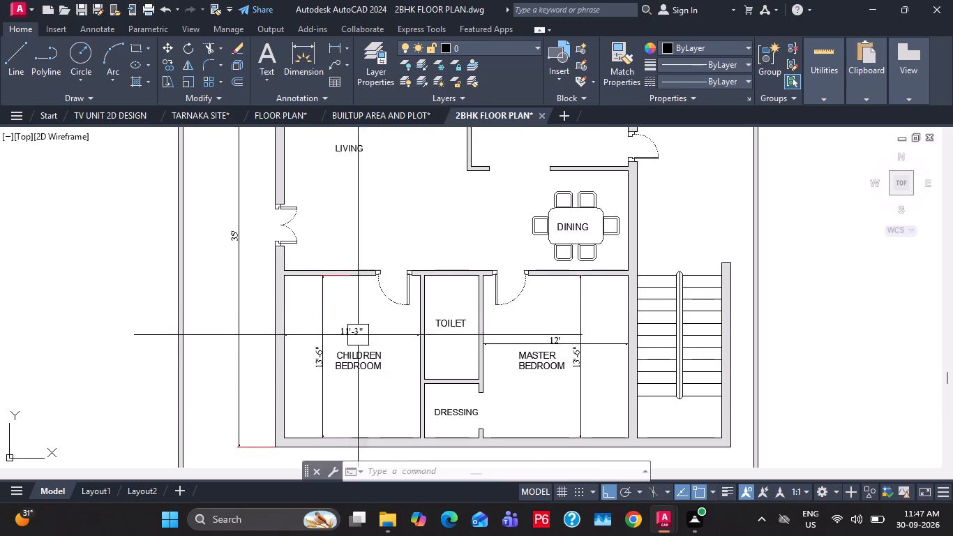
{"action": "scroll", "coordinate": [367, 291], "scroll_direction": "down", "scroll_amount": 1}
{"action": "middle_click_drag", "start_coordinate": [373, 253], "coordinate": [356, 360]}
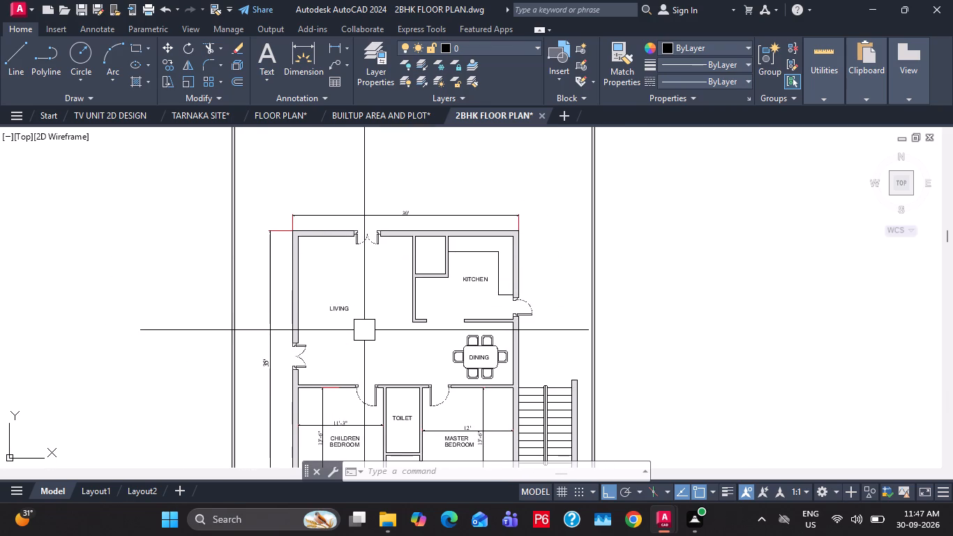
{"action": "middle_click_drag", "start_coordinate": [379, 336], "coordinate": [389, 220]}
{"action": "scroll", "coordinate": [377, 343], "scroll_direction": "up", "scroll_amount": 2}
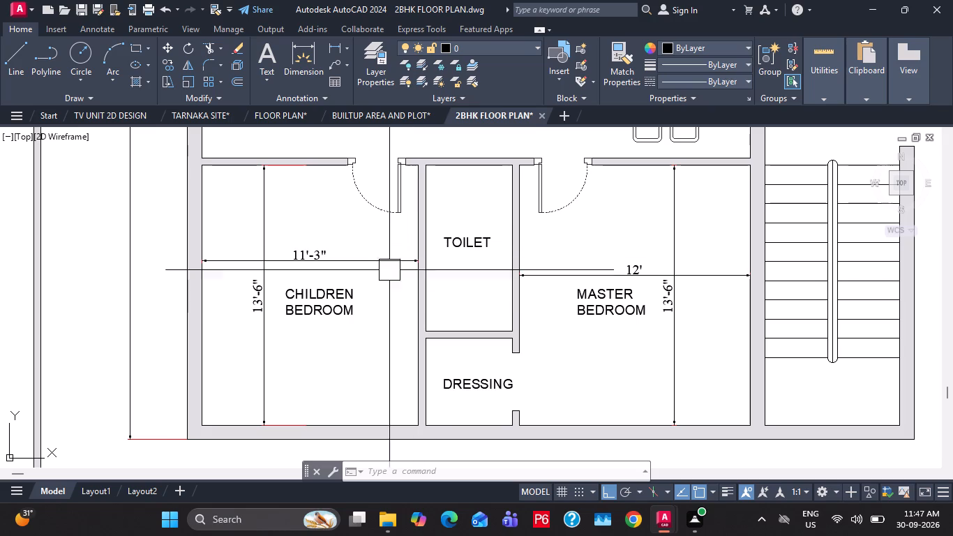
{"action": "scroll", "coordinate": [301, 342], "scroll_direction": "down", "scroll_amount": 2}
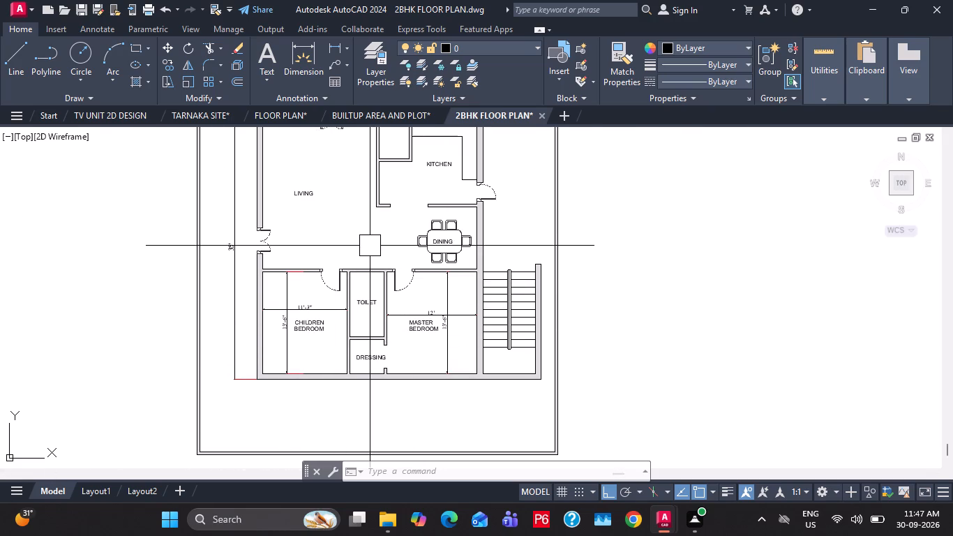
{"action": "middle_click_drag", "start_coordinate": [368, 229], "coordinate": [357, 242]}
{"action": "middle_click_drag", "start_coordinate": [340, 276], "coordinate": [331, 322]}
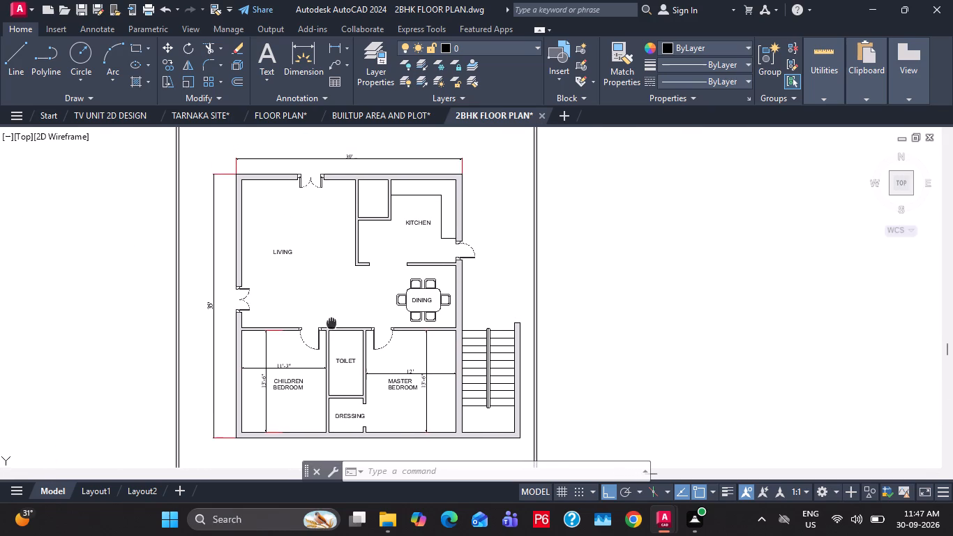
{"action": "middle_click_drag", "start_coordinate": [331, 322], "coordinate": [333, 257]}
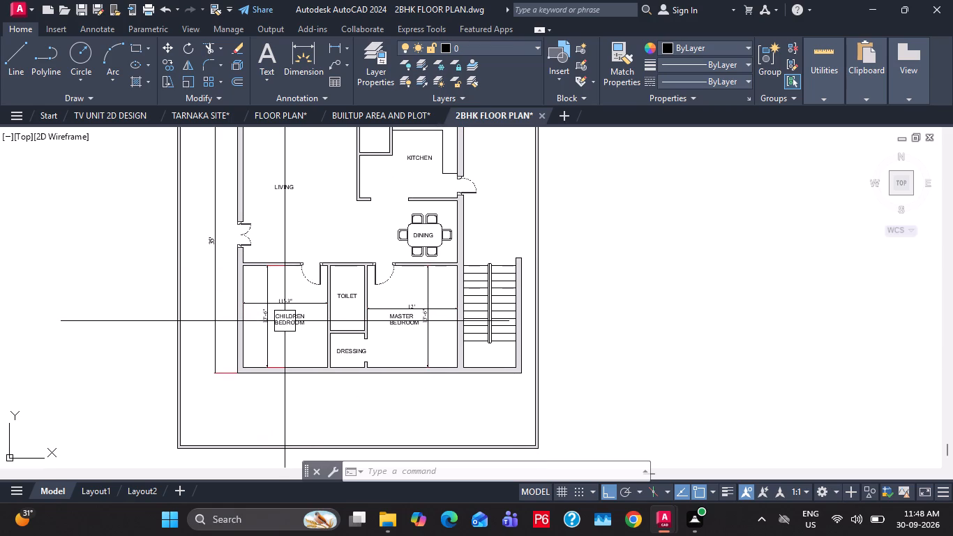
{"action": "middle_click_drag", "start_coordinate": [283, 302], "coordinate": [284, 352]}
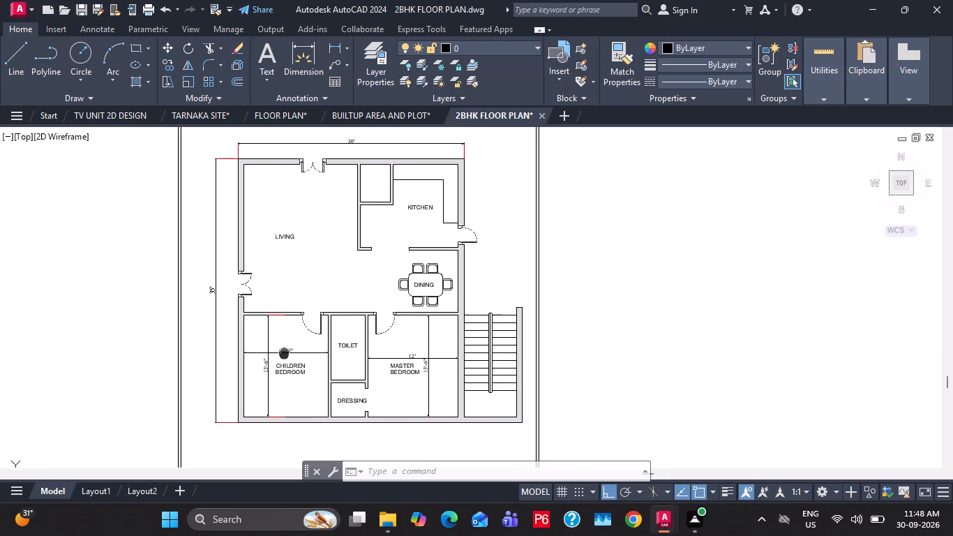
{"action": "middle_click_drag", "start_coordinate": [284, 352], "coordinate": [284, 352]}
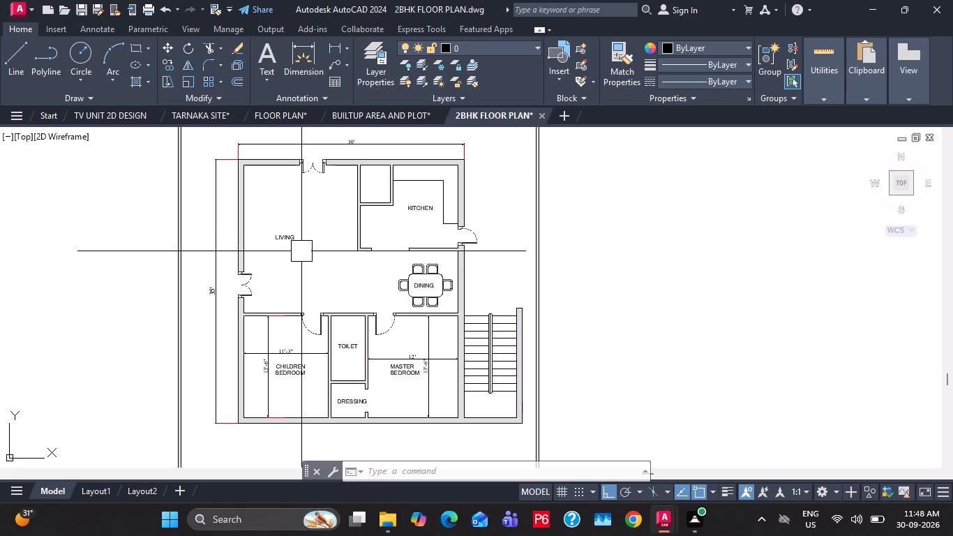
{"action": "middle_click_drag", "start_coordinate": [366, 311], "coordinate": [321, 291]}
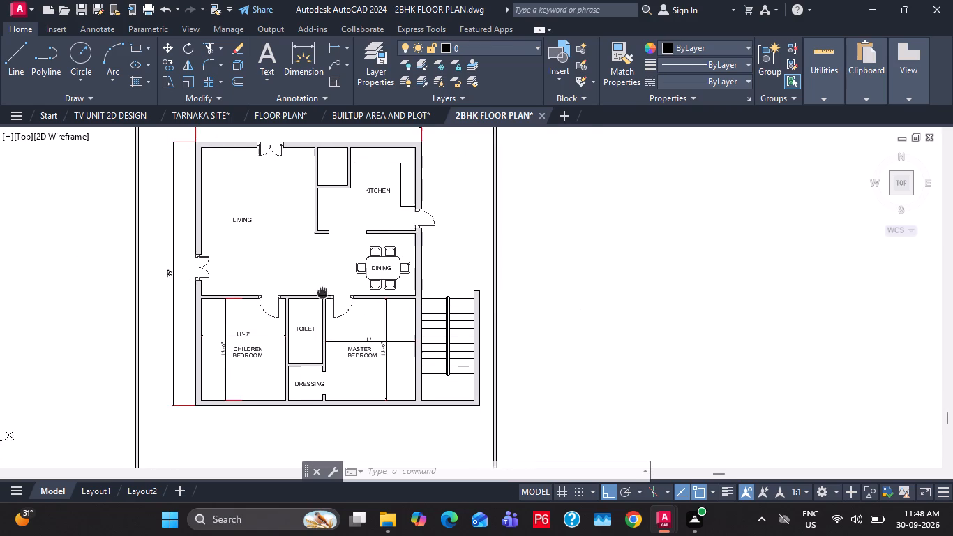
Clear any active command and save the 2BHK FLOOR PLAN drawing.
{"action": "middle_click_drag", "start_coordinate": [321, 291], "coordinate": [320, 291]}
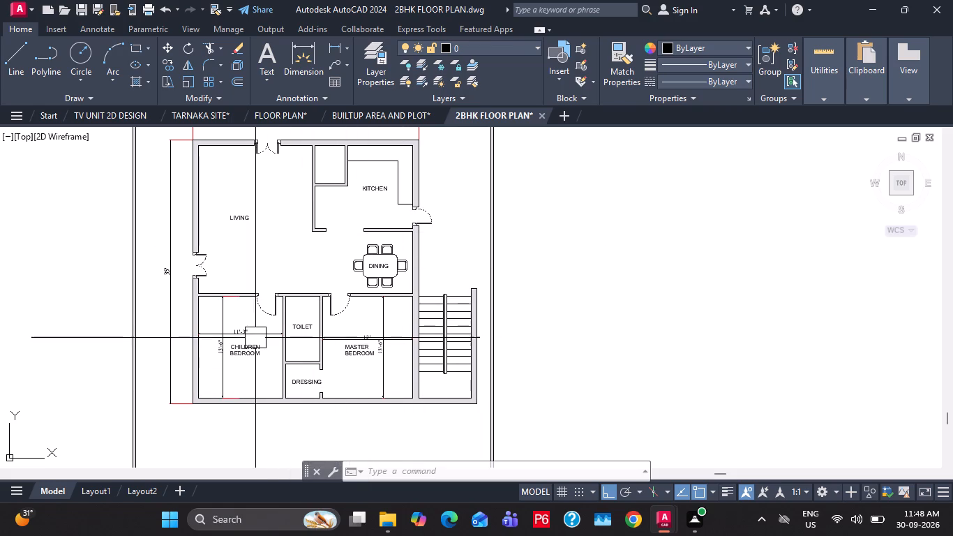
{"action": "key", "text": "Escape"}
{"action": "key", "text": "Escape"}
{"action": "scroll", "coordinate": [278, 313], "scroll_direction": "down", "scroll_amount": 1}
{"action": "key", "text": "Escape"}
{"action": "key", "text": "ctrl+s"}
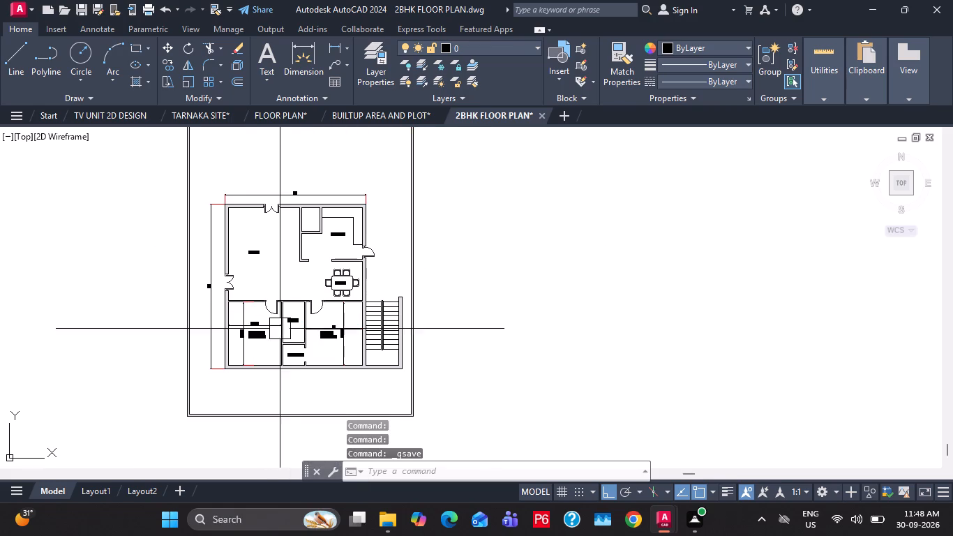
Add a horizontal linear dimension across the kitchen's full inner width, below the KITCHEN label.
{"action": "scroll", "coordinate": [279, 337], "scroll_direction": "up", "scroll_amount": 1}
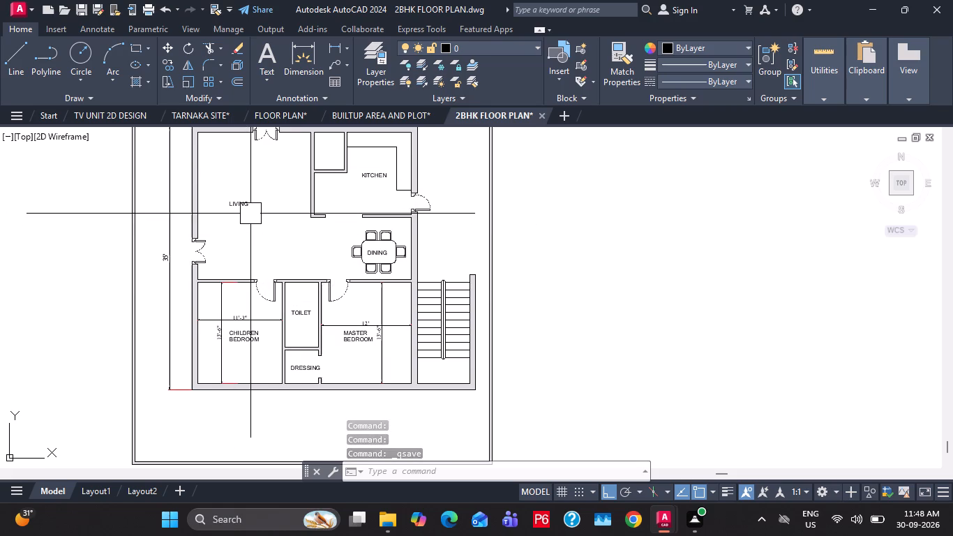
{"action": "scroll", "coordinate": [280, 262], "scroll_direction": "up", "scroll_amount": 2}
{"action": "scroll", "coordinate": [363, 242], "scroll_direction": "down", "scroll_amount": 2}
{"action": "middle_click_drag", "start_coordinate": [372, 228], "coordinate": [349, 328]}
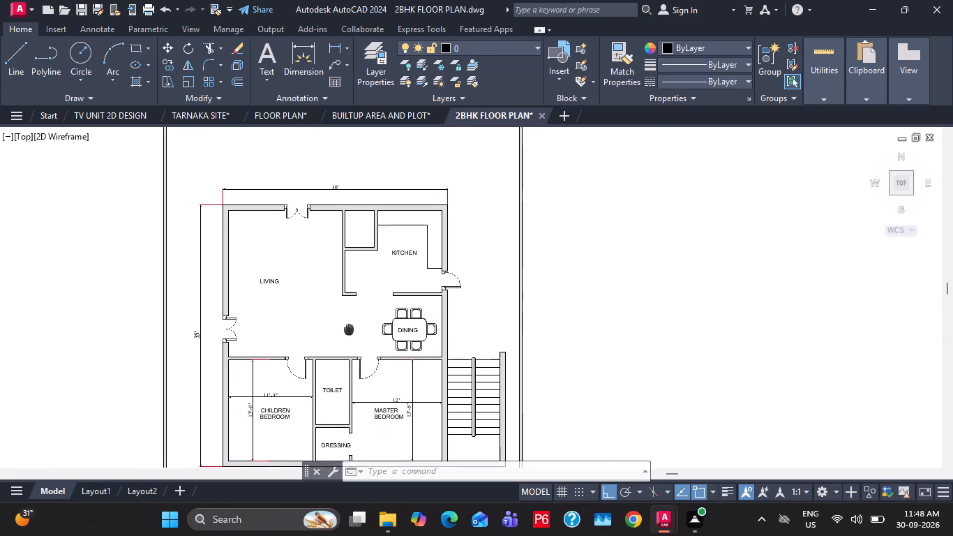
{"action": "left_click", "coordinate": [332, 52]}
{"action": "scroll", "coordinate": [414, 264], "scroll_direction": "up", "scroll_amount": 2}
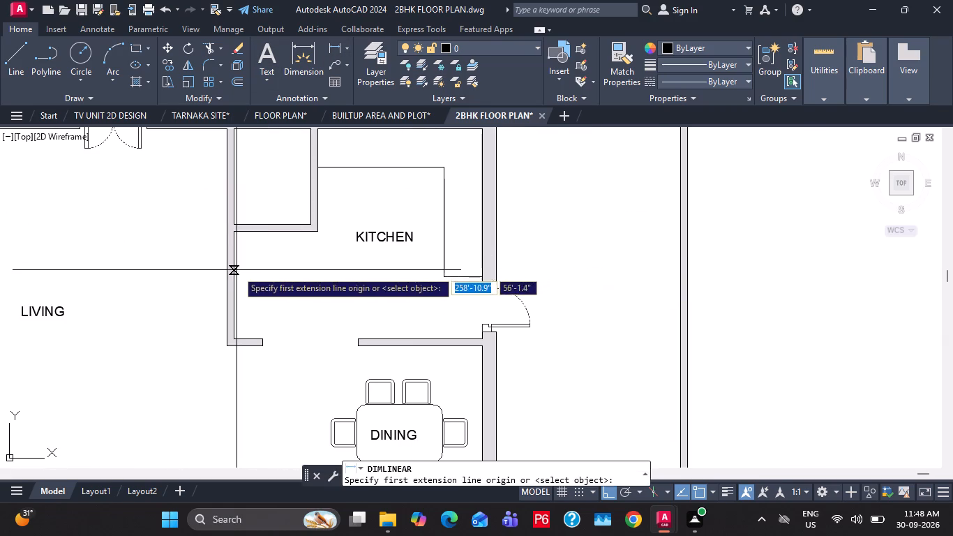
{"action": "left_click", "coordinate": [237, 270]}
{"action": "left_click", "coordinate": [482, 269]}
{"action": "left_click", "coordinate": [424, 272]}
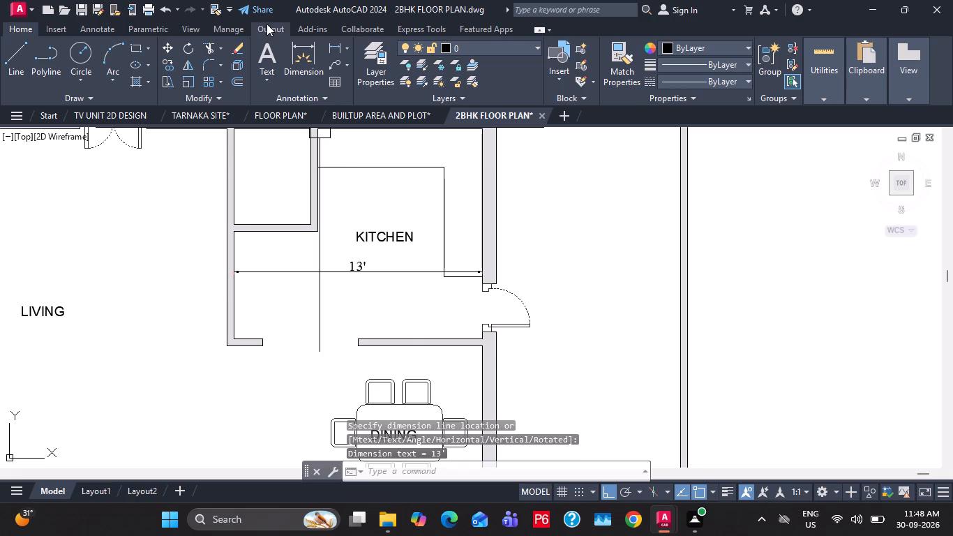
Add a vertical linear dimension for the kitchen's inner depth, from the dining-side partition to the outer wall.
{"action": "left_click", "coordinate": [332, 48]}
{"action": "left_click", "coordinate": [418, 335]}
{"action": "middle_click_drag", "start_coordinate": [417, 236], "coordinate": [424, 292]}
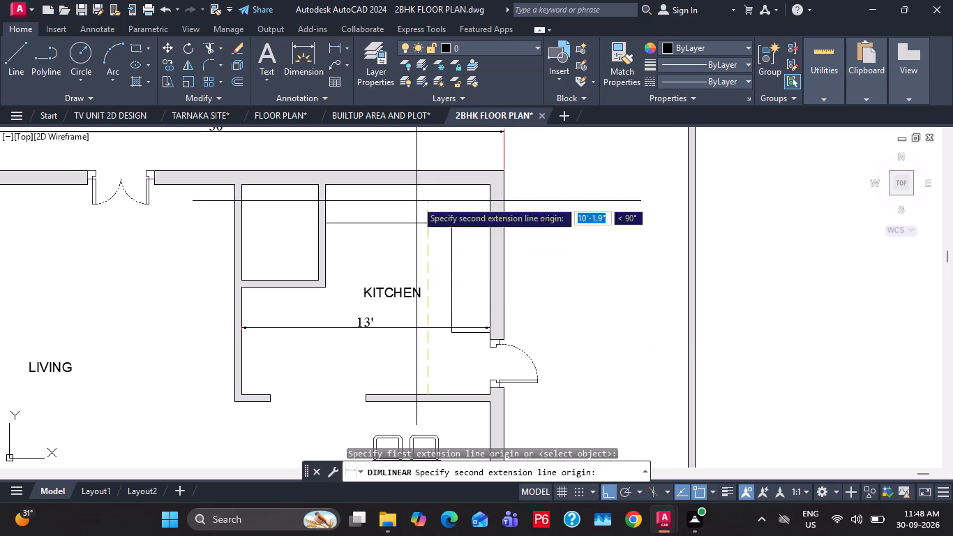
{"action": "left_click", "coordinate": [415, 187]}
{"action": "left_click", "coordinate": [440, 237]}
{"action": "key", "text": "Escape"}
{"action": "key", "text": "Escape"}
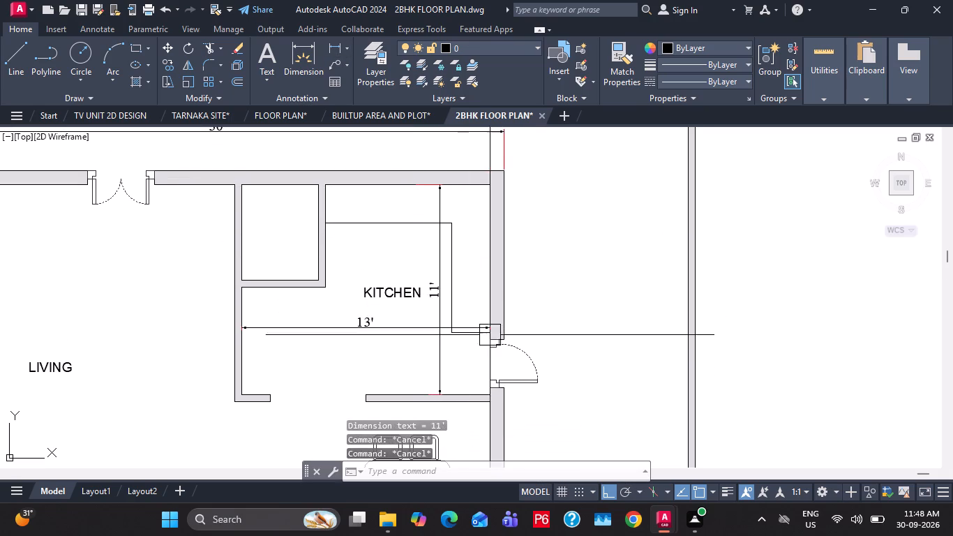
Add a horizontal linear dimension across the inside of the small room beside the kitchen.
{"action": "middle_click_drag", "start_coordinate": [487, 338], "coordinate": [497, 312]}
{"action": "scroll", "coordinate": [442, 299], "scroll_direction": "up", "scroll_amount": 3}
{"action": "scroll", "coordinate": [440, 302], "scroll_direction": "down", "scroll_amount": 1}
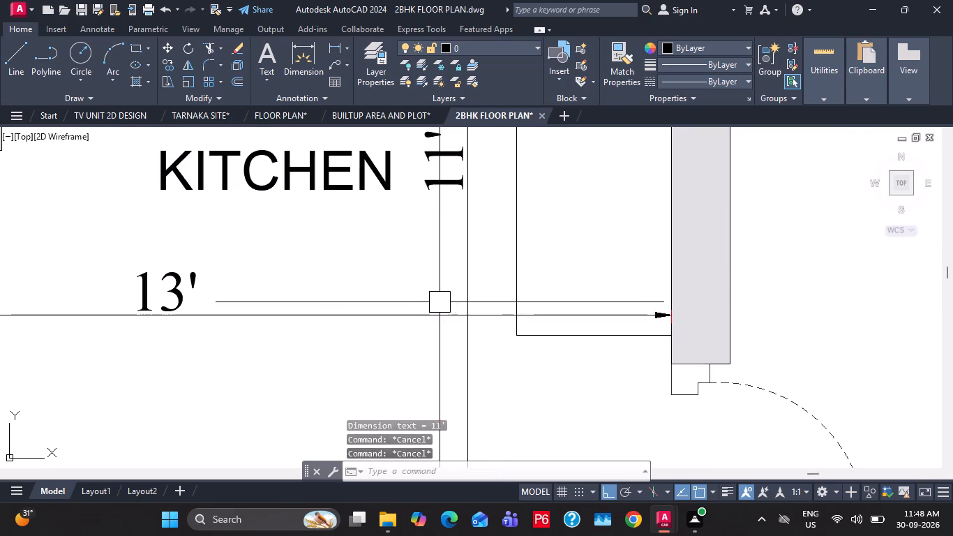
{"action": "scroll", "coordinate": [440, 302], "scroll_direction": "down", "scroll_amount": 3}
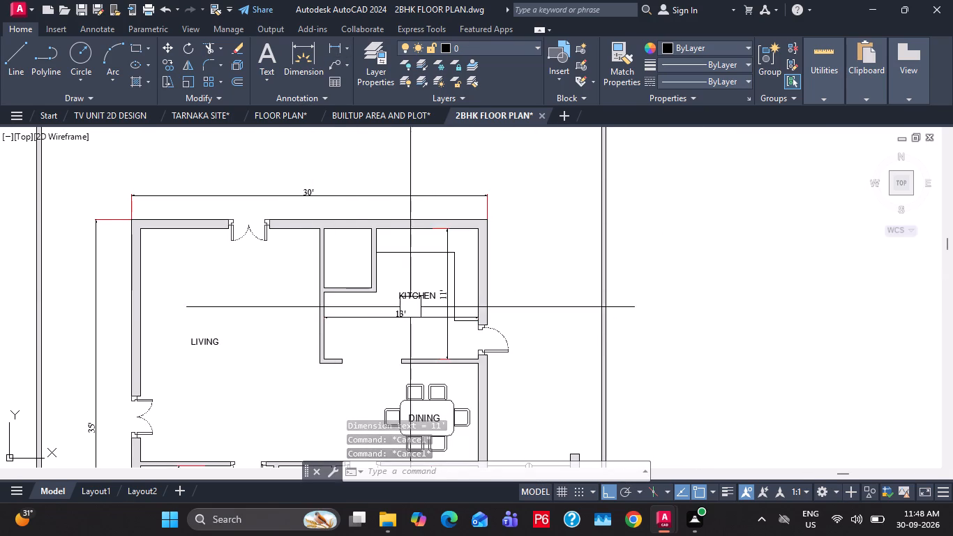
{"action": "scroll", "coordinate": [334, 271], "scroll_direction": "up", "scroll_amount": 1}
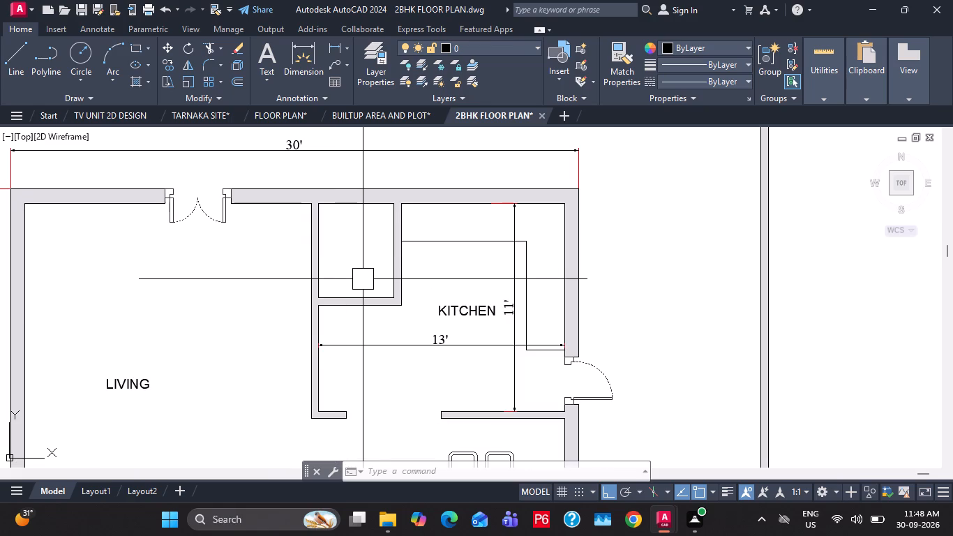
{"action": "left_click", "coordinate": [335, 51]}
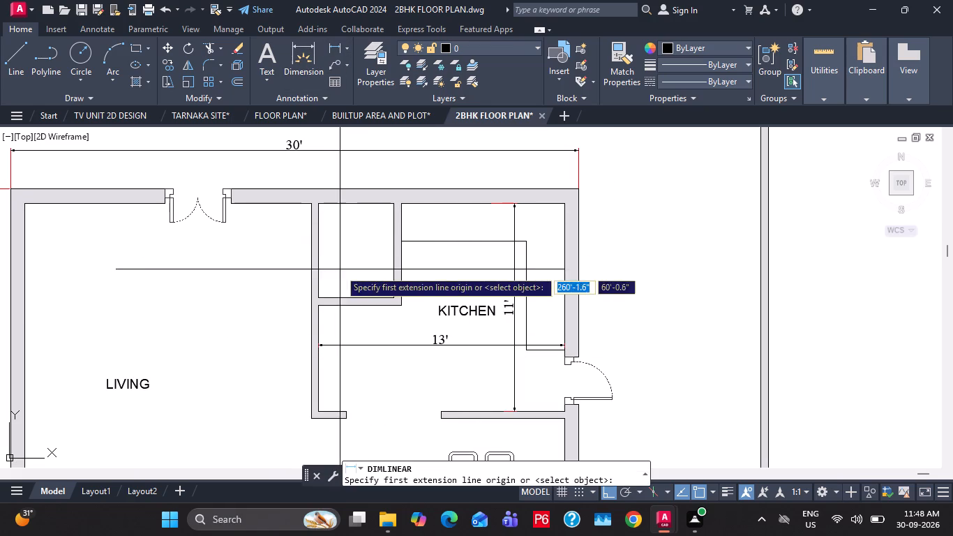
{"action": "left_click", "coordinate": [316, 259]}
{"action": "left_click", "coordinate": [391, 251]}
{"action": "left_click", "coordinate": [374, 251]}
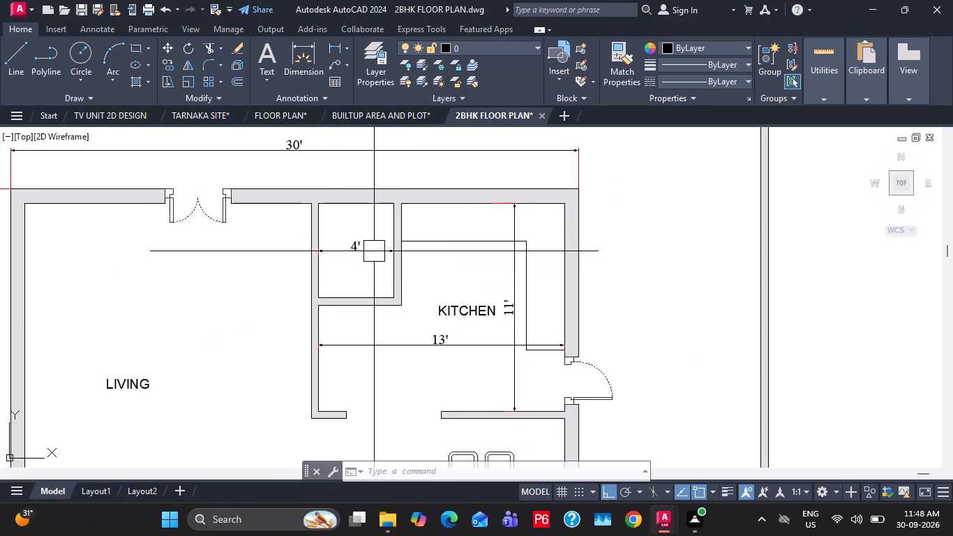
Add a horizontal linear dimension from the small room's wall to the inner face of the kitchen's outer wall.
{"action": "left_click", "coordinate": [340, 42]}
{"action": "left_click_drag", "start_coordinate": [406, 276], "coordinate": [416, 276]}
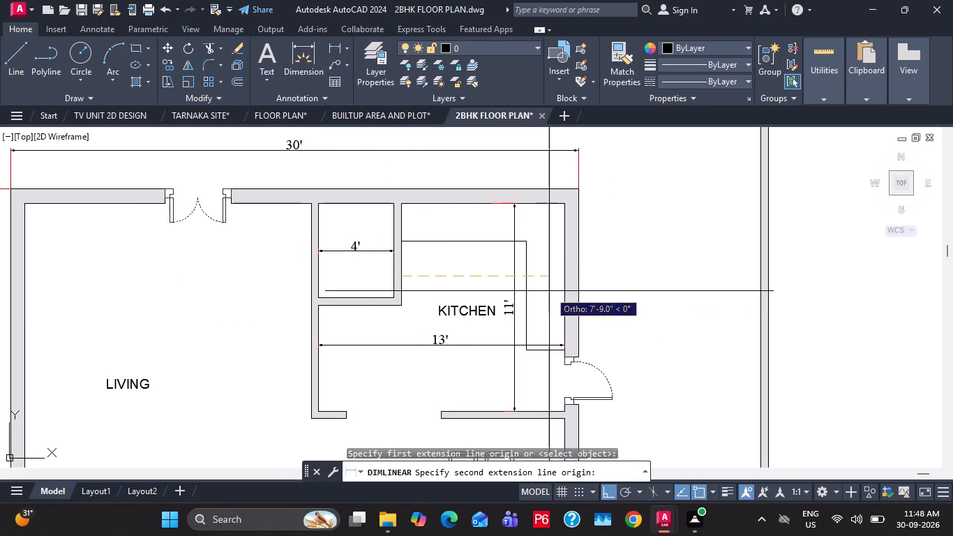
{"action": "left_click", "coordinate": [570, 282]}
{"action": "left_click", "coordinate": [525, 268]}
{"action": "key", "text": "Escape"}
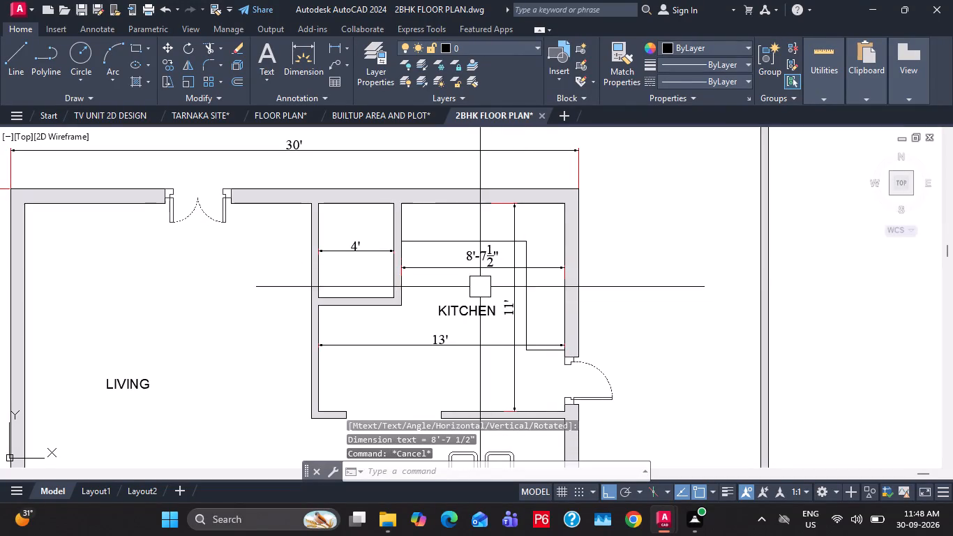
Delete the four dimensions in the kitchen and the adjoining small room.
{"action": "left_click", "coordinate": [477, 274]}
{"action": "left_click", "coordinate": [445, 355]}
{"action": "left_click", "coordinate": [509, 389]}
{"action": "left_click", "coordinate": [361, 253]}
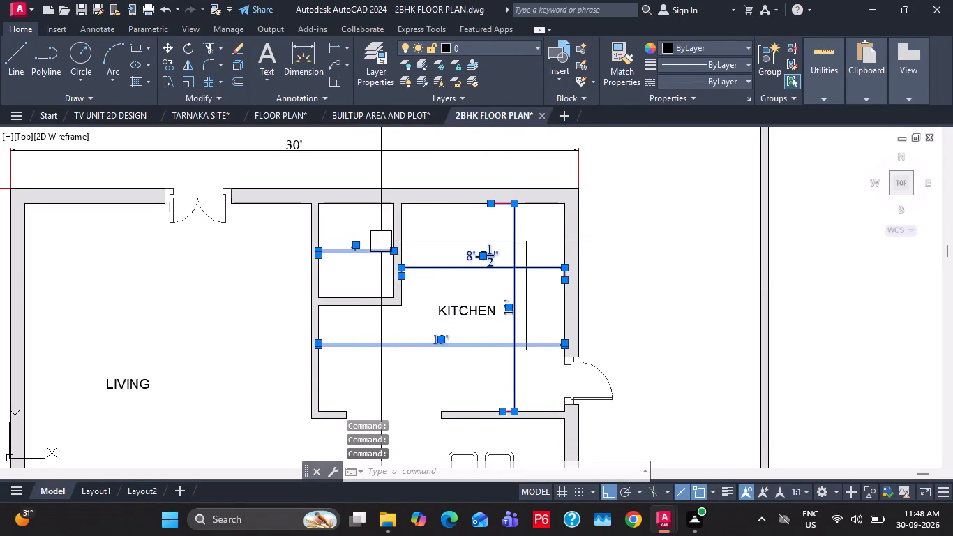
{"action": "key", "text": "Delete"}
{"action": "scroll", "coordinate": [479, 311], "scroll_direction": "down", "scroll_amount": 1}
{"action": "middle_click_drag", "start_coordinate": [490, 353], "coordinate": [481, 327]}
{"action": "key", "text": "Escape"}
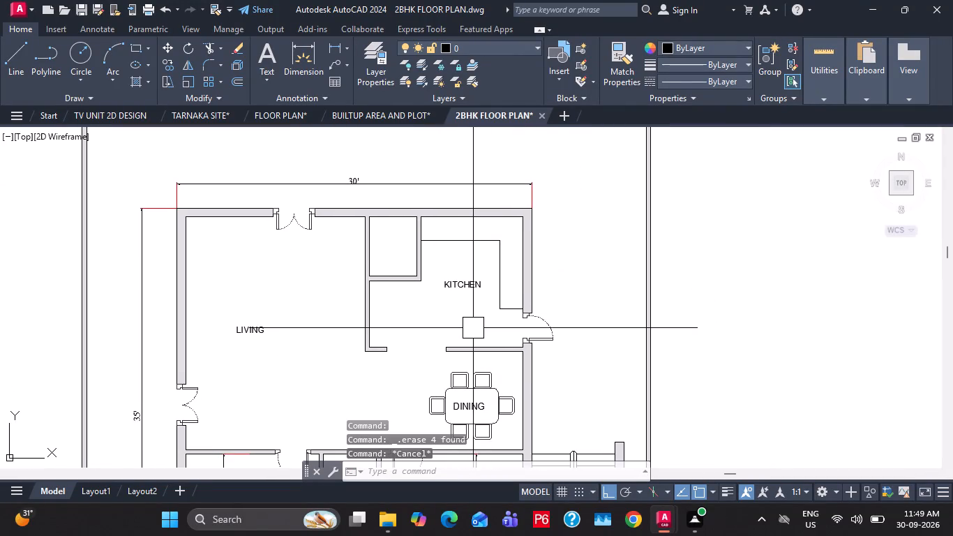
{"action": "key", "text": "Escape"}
Bring the whole floor plan into view and save the 2BHK FLOOR PLAN drawing.
{"action": "middle_click_drag", "start_coordinate": [477, 354], "coordinate": [492, 309]}
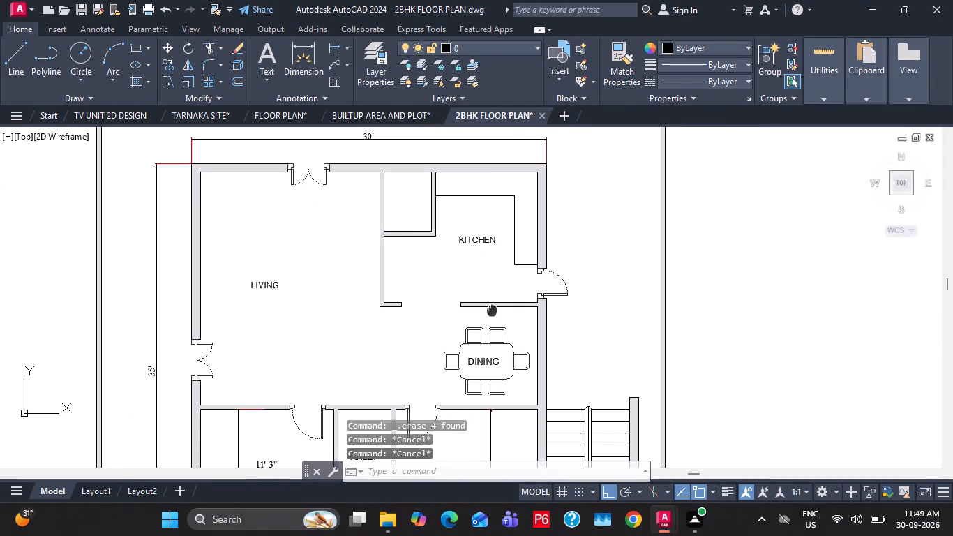
{"action": "middle_click_drag", "start_coordinate": [492, 309], "coordinate": [470, 228]}
{"action": "scroll", "coordinate": [460, 239], "scroll_direction": "down", "scroll_amount": 1}
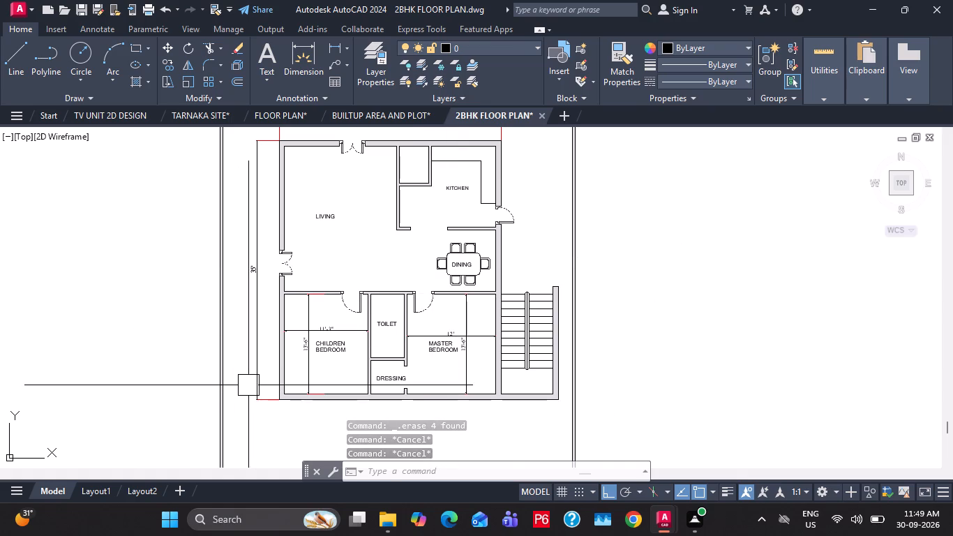
{"action": "middle_click", "coordinate": [327, 415]}
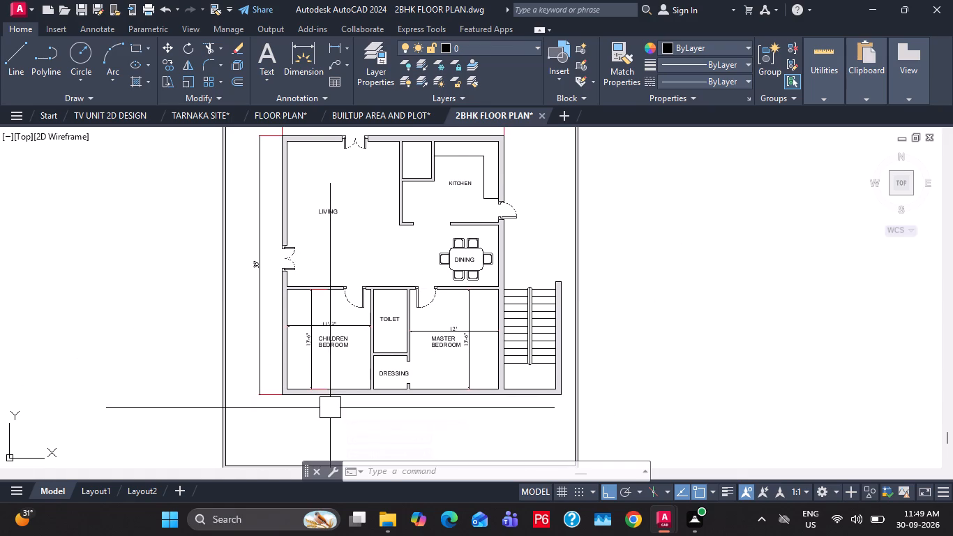
{"action": "middle_click_drag", "start_coordinate": [330, 382], "coordinate": [320, 419]}
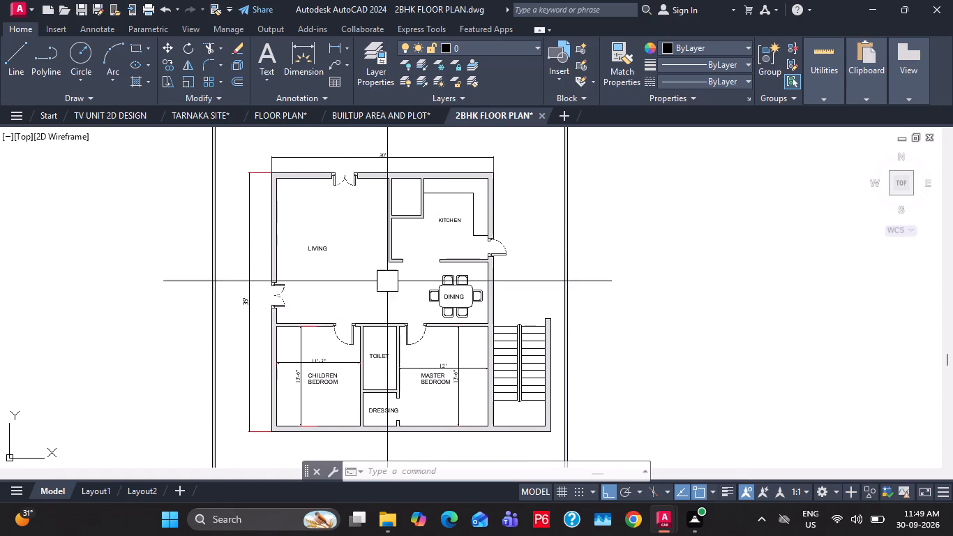
{"action": "key", "text": "Escape"}
{"action": "key", "text": "Escape"}
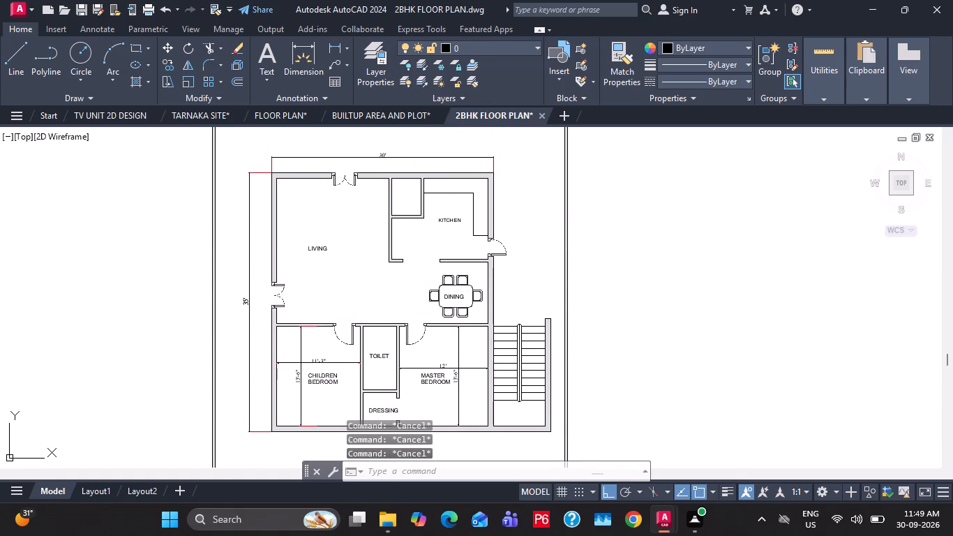
{"action": "key", "text": "ctrl+s"}
{"action": "key", "text": "Escape"}
{"action": "key", "text": "Escape"}
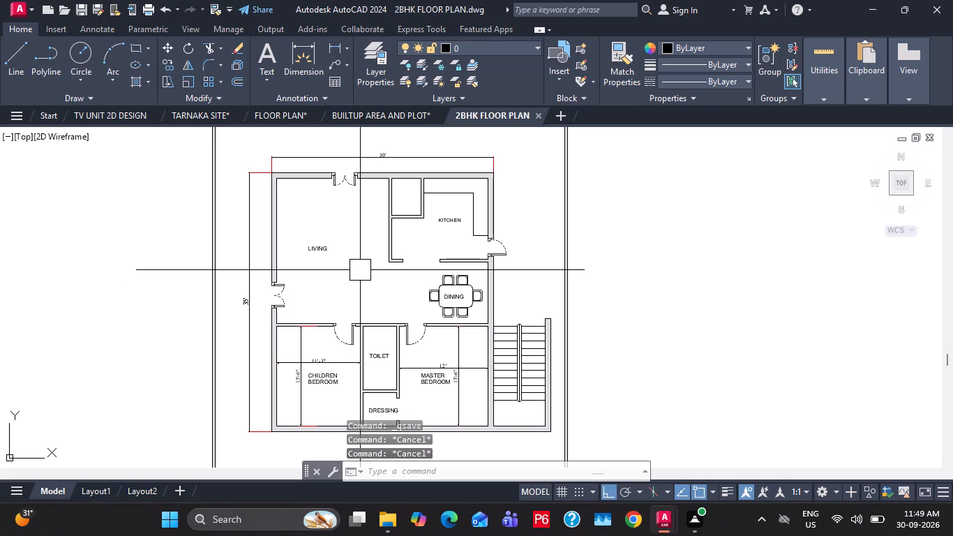
{"action": "key", "text": "Escape"}
{"action": "key", "text": "Escape"}
{"action": "key", "text": "ctrl+s"}
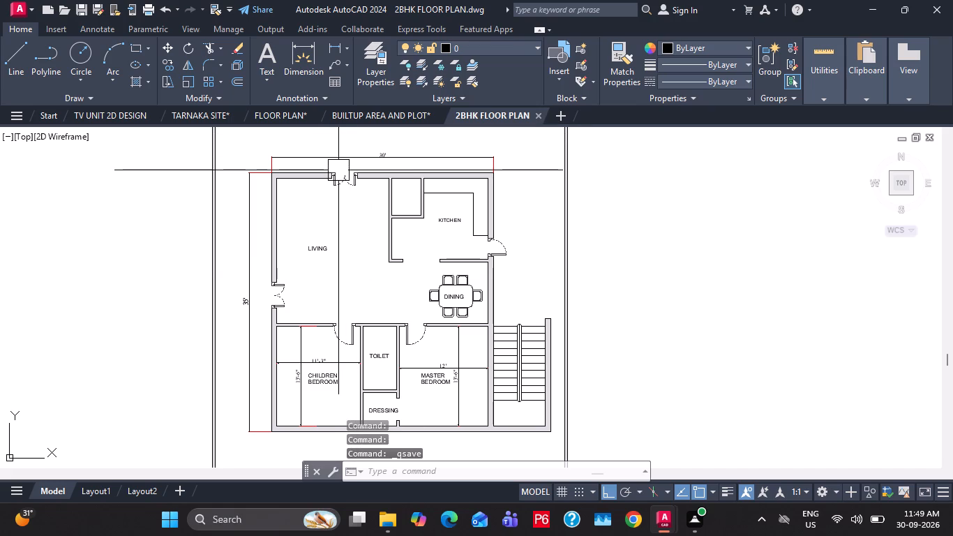
Check the plan within the plot boundary and save the drawing again.
{"action": "middle_click_drag", "start_coordinate": [345, 267], "coordinate": [322, 198]}
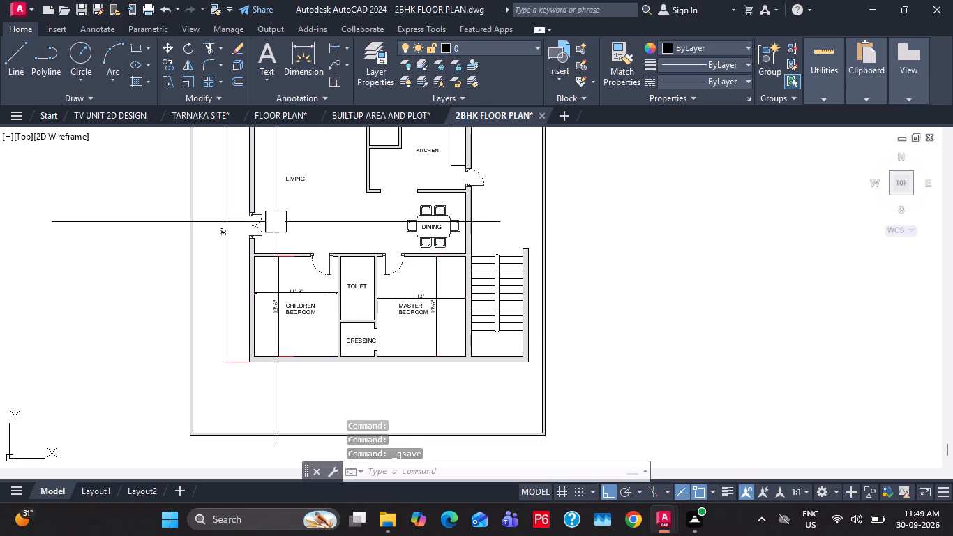
{"action": "middle_click_drag", "start_coordinate": [279, 222], "coordinate": [294, 307]}
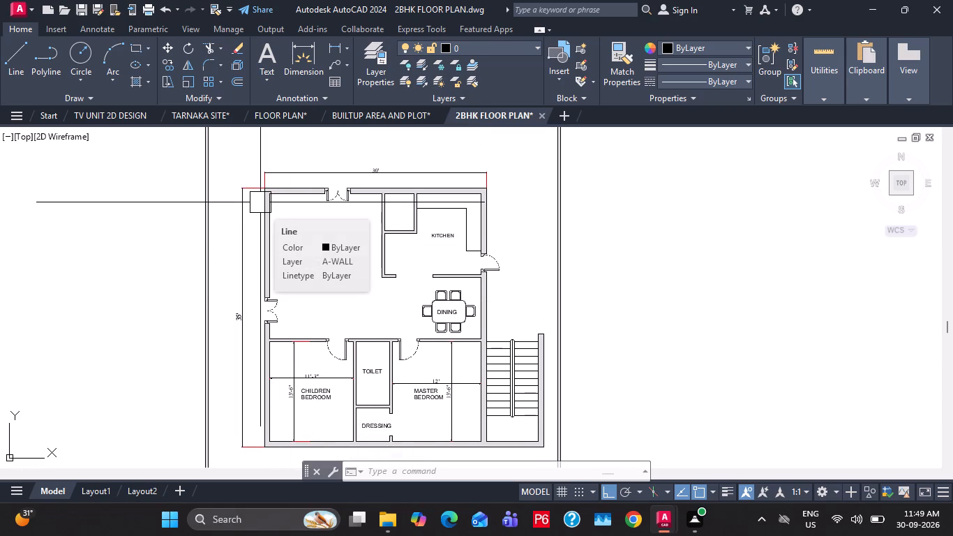
{"action": "middle_click_drag", "start_coordinate": [343, 292], "coordinate": [327, 291]}
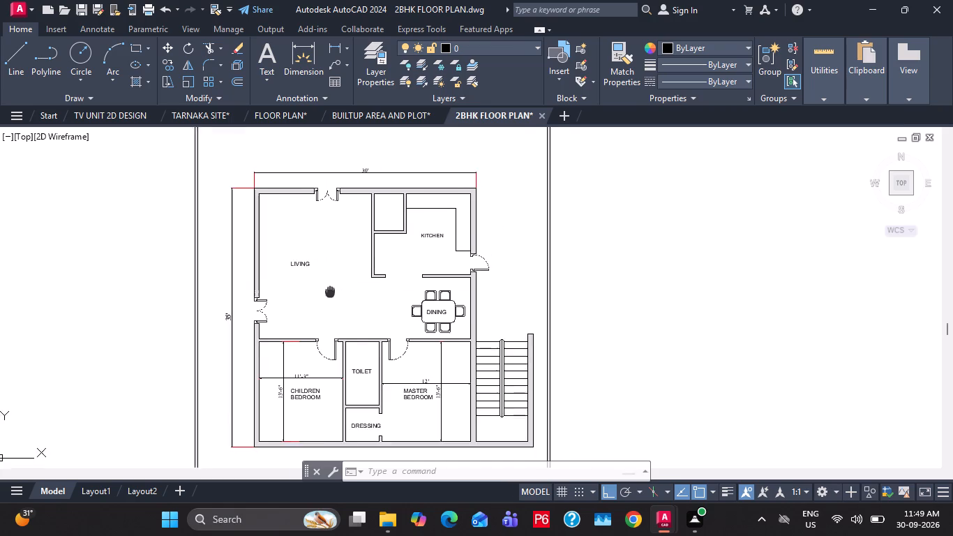
{"action": "middle_click_drag", "start_coordinate": [327, 291], "coordinate": [299, 271]}
{"action": "key", "text": "Escape"}
{"action": "key", "text": "Escape"}
{"action": "key", "text": "ctrl+s"}
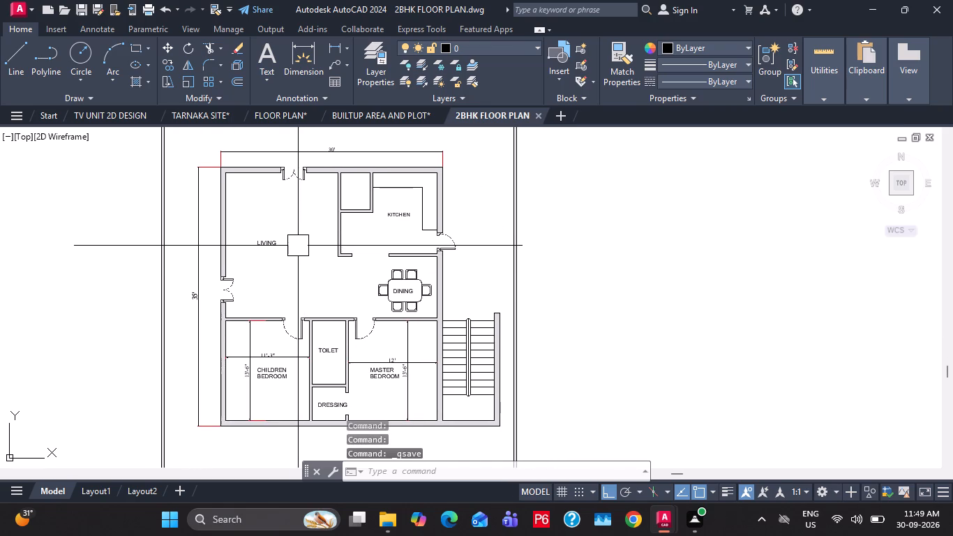
Add a vertical linear dimension along the living room and children bedroom side, between the plan and the existing 35' dimension.
{"action": "left_click", "coordinate": [337, 47]}
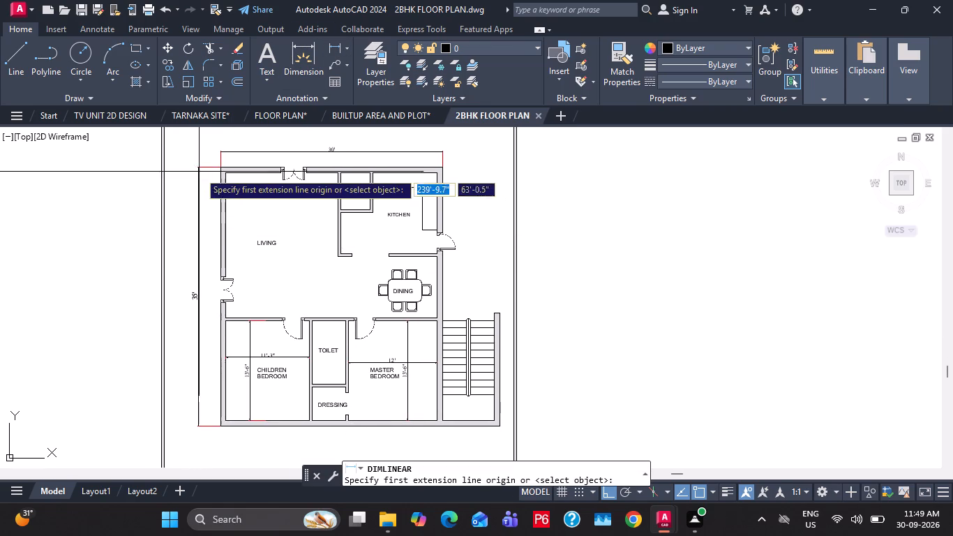
{"action": "left_click", "coordinate": [219, 165]}
{"action": "left_click", "coordinate": [218, 423]}
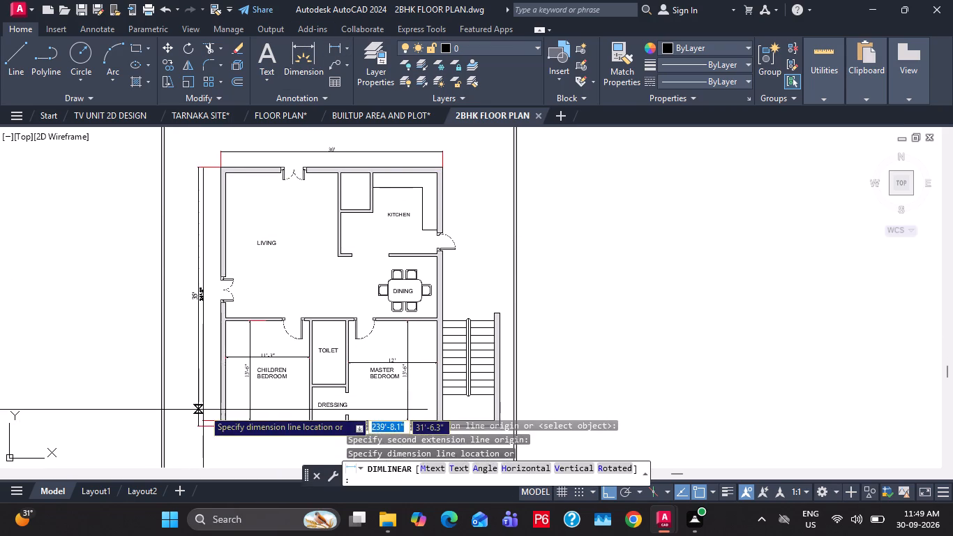
{"action": "left_click", "coordinate": [210, 401]}
{"action": "scroll", "coordinate": [207, 301], "scroll_direction": "up", "scroll_amount": 2}
{"action": "scroll", "coordinate": [230, 260], "scroll_direction": "down", "scroll_amount": 1}
{"action": "middle_click_drag", "start_coordinate": [268, 229], "coordinate": [262, 340]}
{"action": "scroll", "coordinate": [262, 340], "scroll_direction": "down", "scroll_amount": 1}
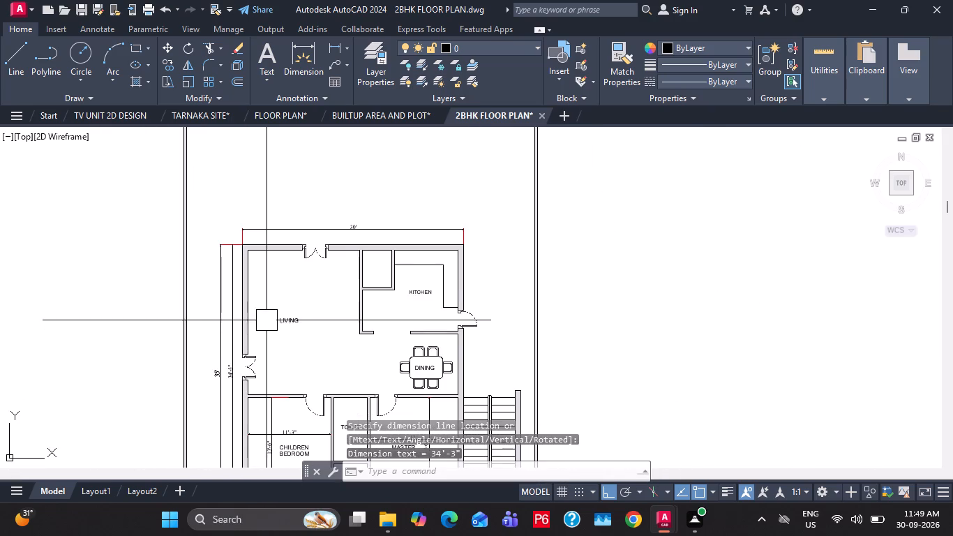
Stretch the new vertical dimension's lower extension point to the outer corner of the wall below the children bedroom.
{"action": "middle_click_drag", "start_coordinate": [267, 320], "coordinate": [272, 204]}
{"action": "scroll", "coordinate": [248, 348], "scroll_direction": "up", "scroll_amount": 2}
{"action": "left_click", "coordinate": [220, 377]}
{"action": "middle_click_drag", "start_coordinate": [238, 418], "coordinate": [243, 353]}
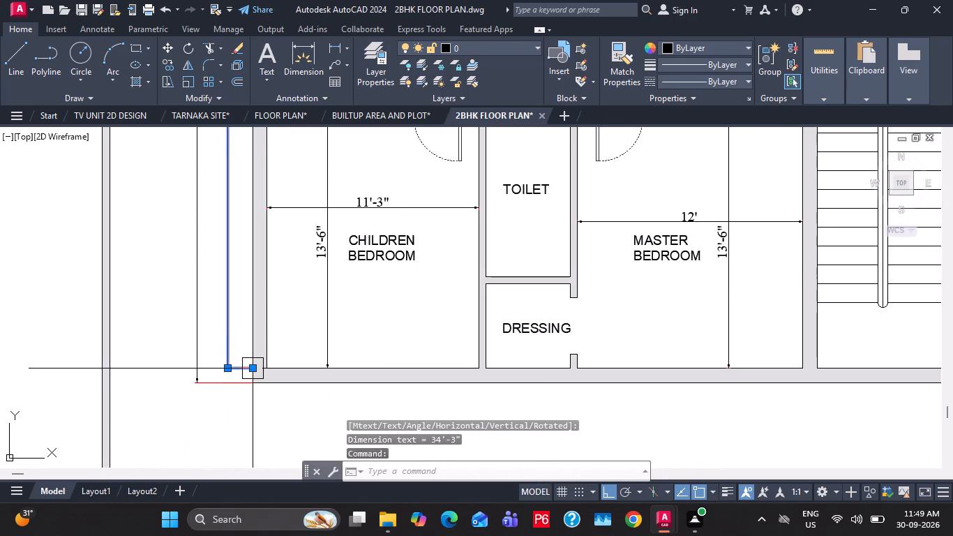
{"action": "left_click", "coordinate": [251, 368]}
{"action": "left_click", "coordinate": [256, 385]}
{"action": "key", "text": "Escape"}
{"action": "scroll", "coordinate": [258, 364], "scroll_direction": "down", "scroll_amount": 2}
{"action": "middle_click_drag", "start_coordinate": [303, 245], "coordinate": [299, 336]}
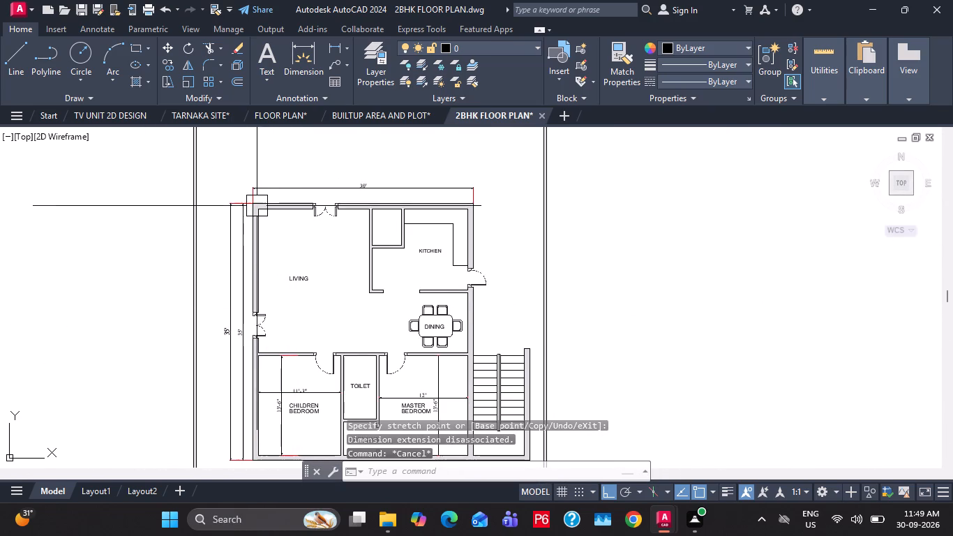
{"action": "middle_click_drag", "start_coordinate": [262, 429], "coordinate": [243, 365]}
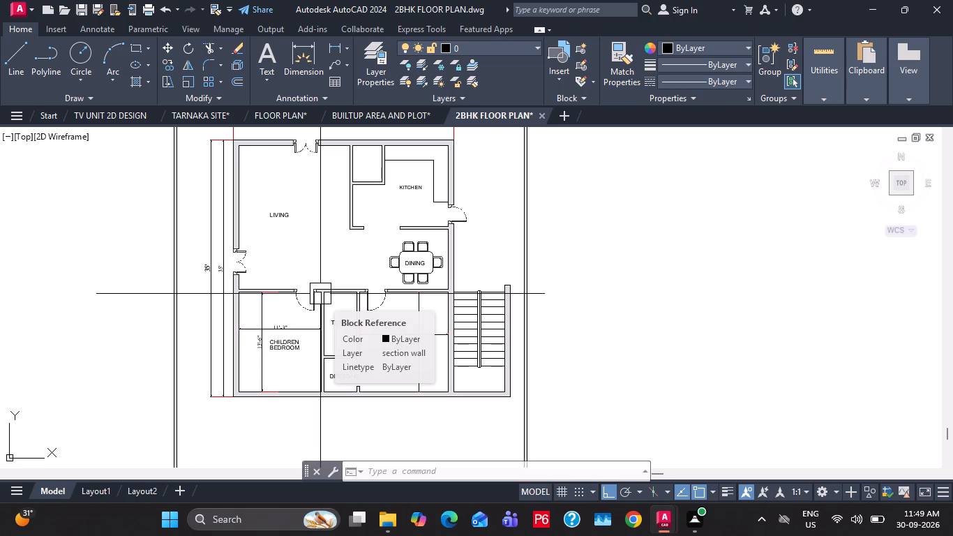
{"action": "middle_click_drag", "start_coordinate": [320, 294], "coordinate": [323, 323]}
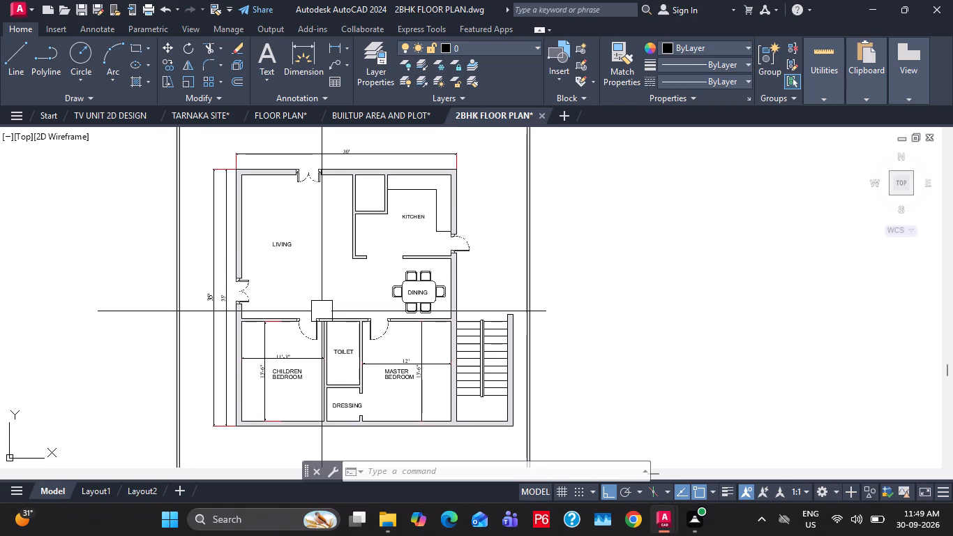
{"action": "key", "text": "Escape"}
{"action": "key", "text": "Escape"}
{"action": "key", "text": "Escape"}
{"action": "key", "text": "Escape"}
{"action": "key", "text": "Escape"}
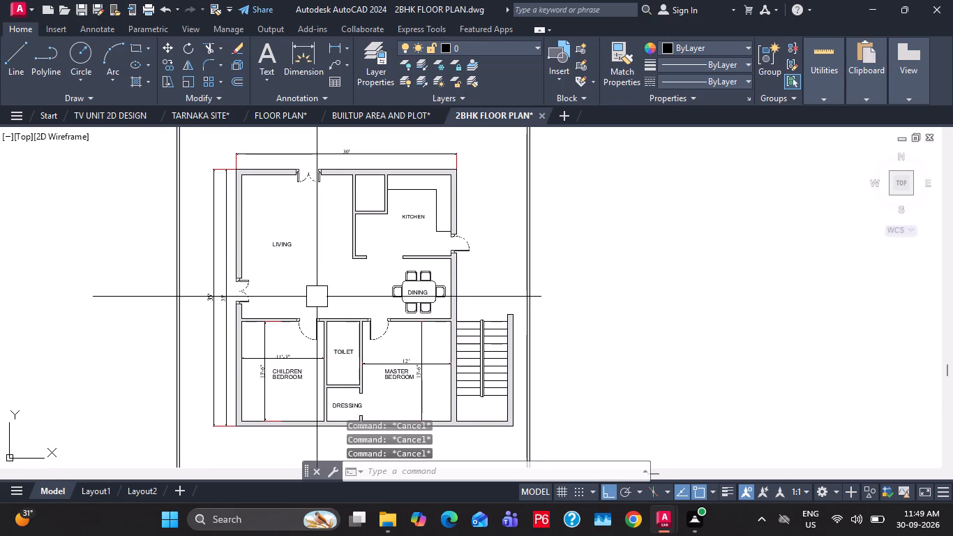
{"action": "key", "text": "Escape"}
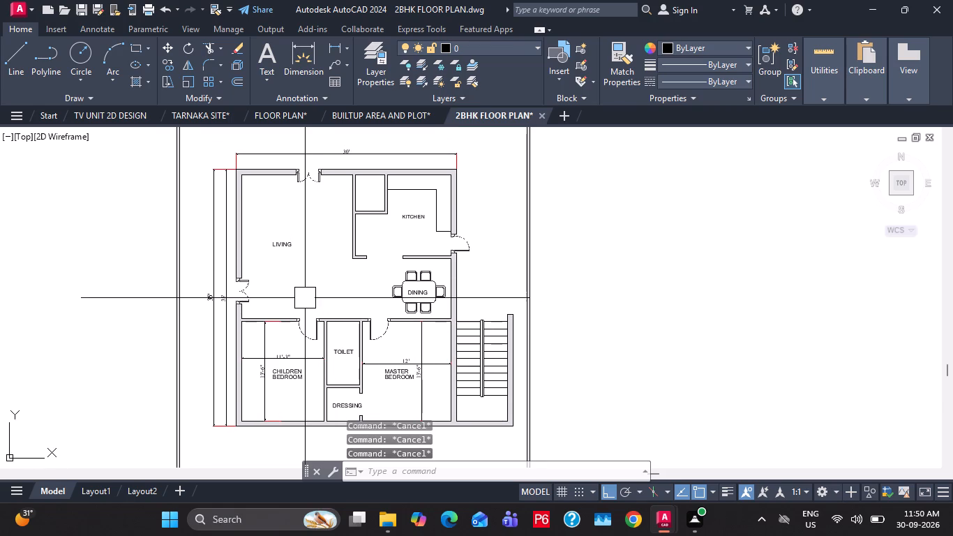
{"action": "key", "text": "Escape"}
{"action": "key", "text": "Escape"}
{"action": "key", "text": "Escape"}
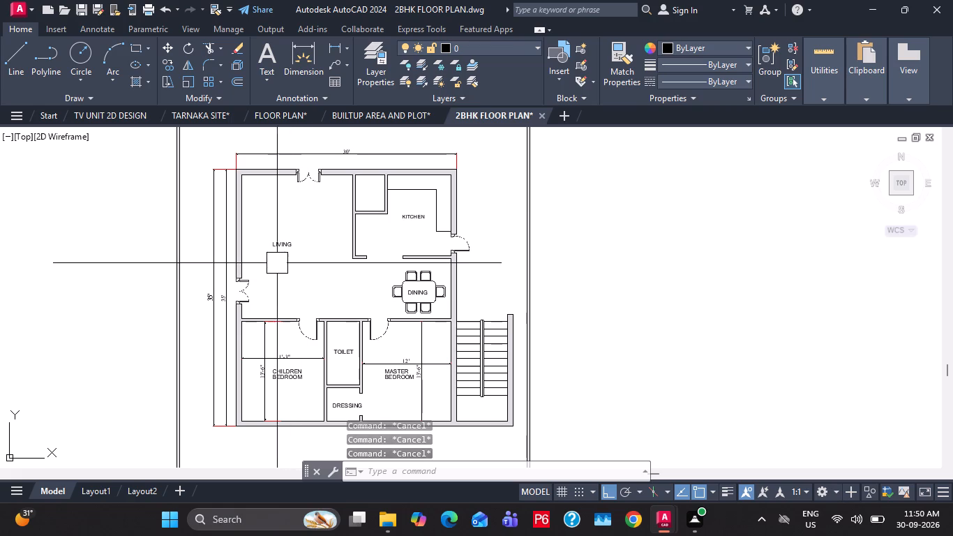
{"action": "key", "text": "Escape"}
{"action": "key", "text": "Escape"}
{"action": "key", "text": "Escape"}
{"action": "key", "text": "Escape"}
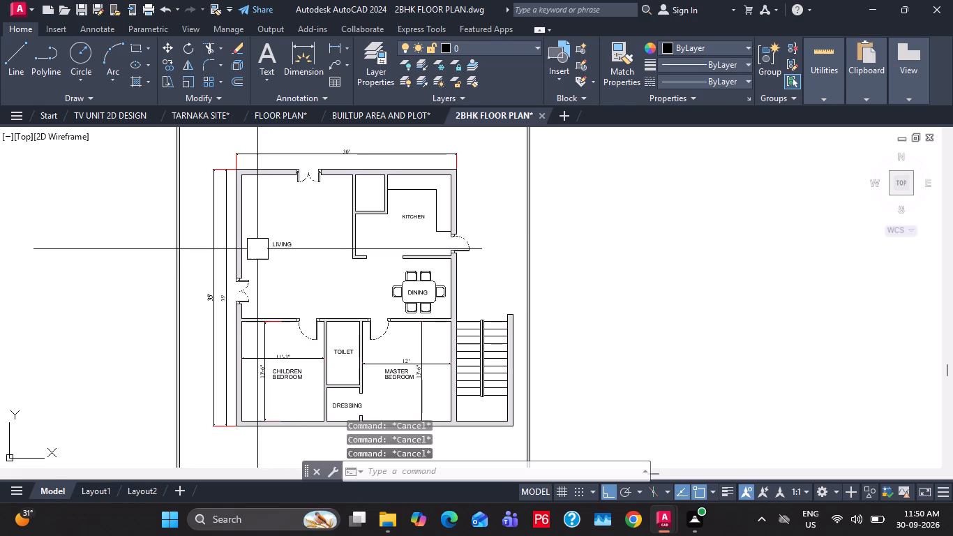
Save the 2BHK FLOOR PLAN drawing with the new vertical dimension in place.
{"action": "middle_click_drag", "start_coordinate": [257, 249], "coordinate": [279, 251]}
{"action": "key", "text": "Escape"}
{"action": "key", "text": "Escape"}
{"action": "key", "text": "Escape"}
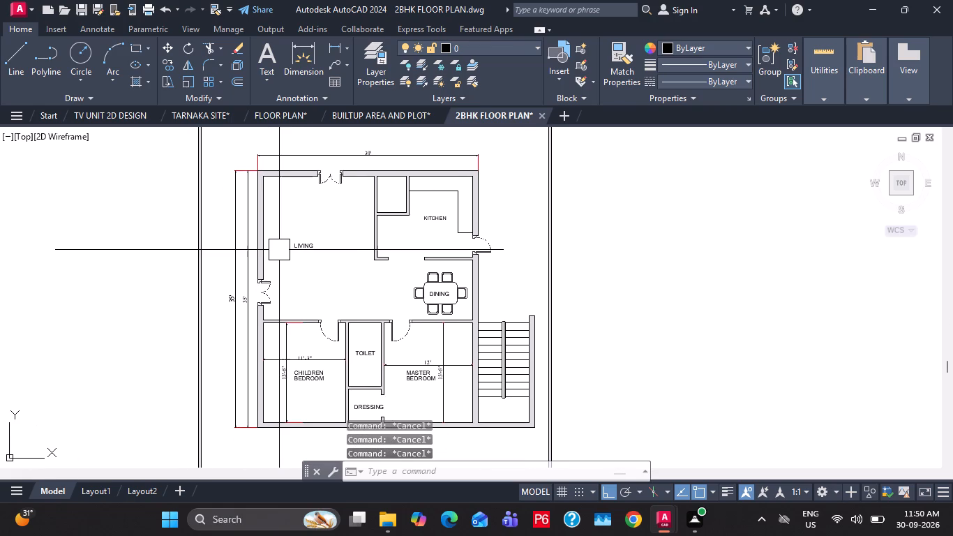
{"action": "key", "text": "ctrl+s"}
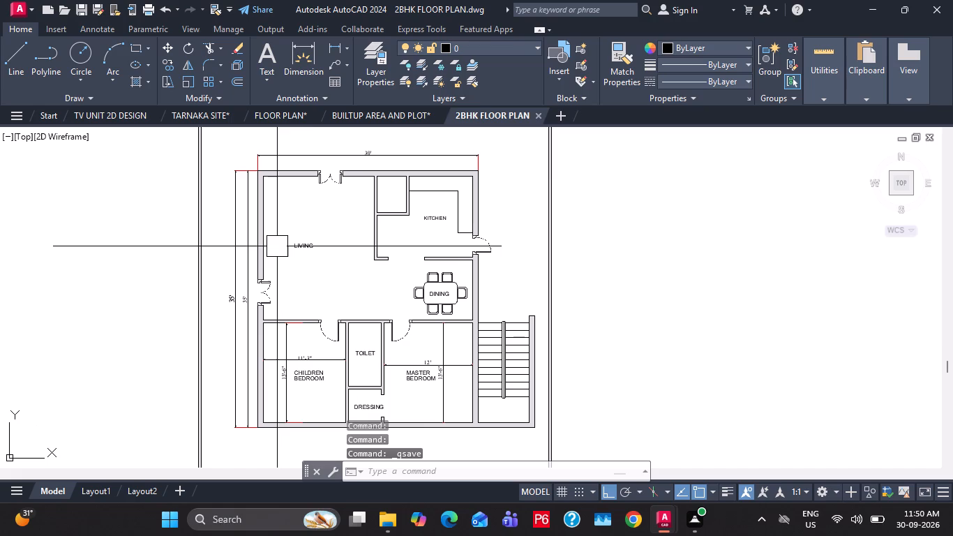
Delete the two vertical dimensions beside the living room and children bedroom, and the 30' dimension above the plan.
{"action": "scroll", "coordinate": [239, 172], "scroll_direction": "up", "scroll_amount": 3}
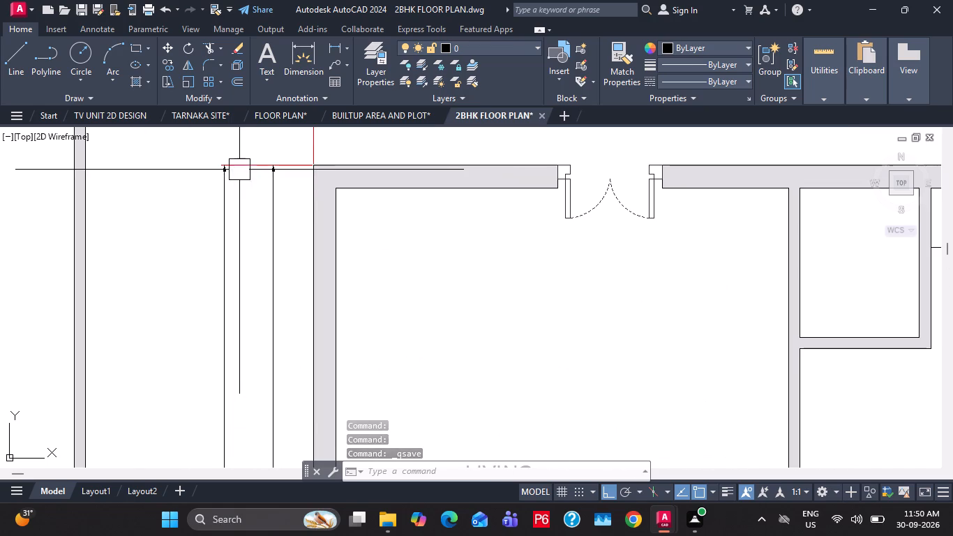
{"action": "left_click", "coordinate": [283, 194]}
{"action": "left_click", "coordinate": [188, 209]}
{"action": "left_click", "coordinate": [246, 198]}
{"action": "left_click", "coordinate": [230, 202]}
{"action": "scroll", "coordinate": [230, 202], "scroll_direction": "down", "scroll_amount": 3}
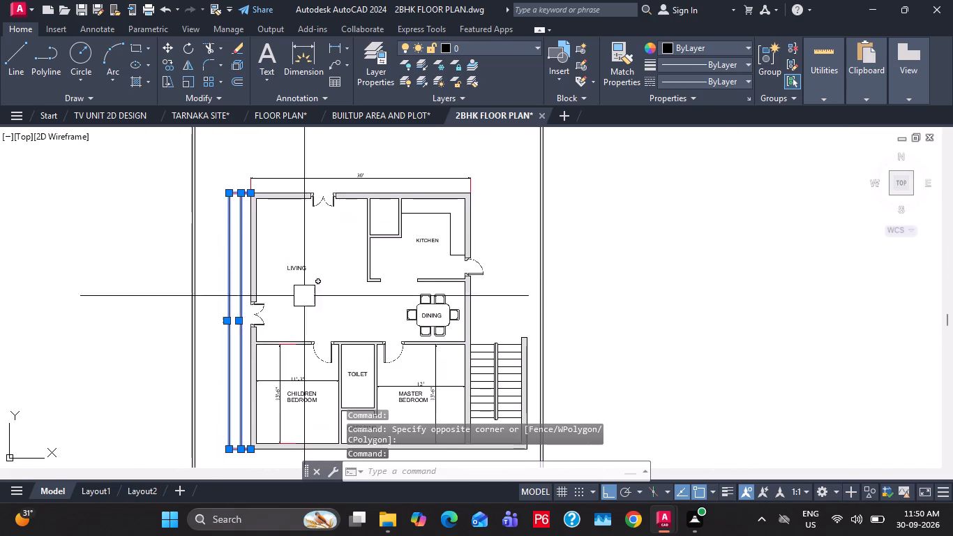
{"action": "middle_click_drag", "start_coordinate": [309, 305], "coordinate": [327, 246]}
{"action": "middle_click_drag", "start_coordinate": [320, 263], "coordinate": [327, 360]}
{"action": "middle_click_drag", "start_coordinate": [299, 281], "coordinate": [288, 225]}
{"action": "scroll", "coordinate": [275, 243], "scroll_direction": "down", "scroll_amount": 1}
{"action": "scroll", "coordinate": [290, 186], "scroll_direction": "up", "scroll_amount": 2}
{"action": "left_click", "coordinate": [303, 200]}
{"action": "scroll", "coordinate": [301, 191], "scroll_direction": "down", "scroll_amount": 1}
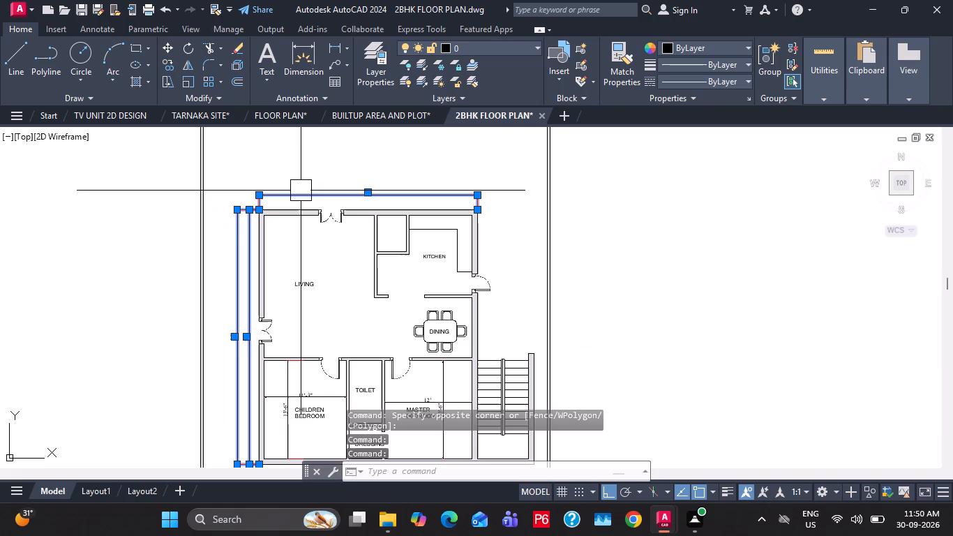
{"action": "key", "text": "Delete"}
Save the 2BHK FLOOR PLAN drawing and check the bedroom dimensions around the toilet.
{"action": "middle_click_drag", "start_coordinate": [335, 336], "coordinate": [333, 290]}
{"action": "key", "text": "ctrl+s"}
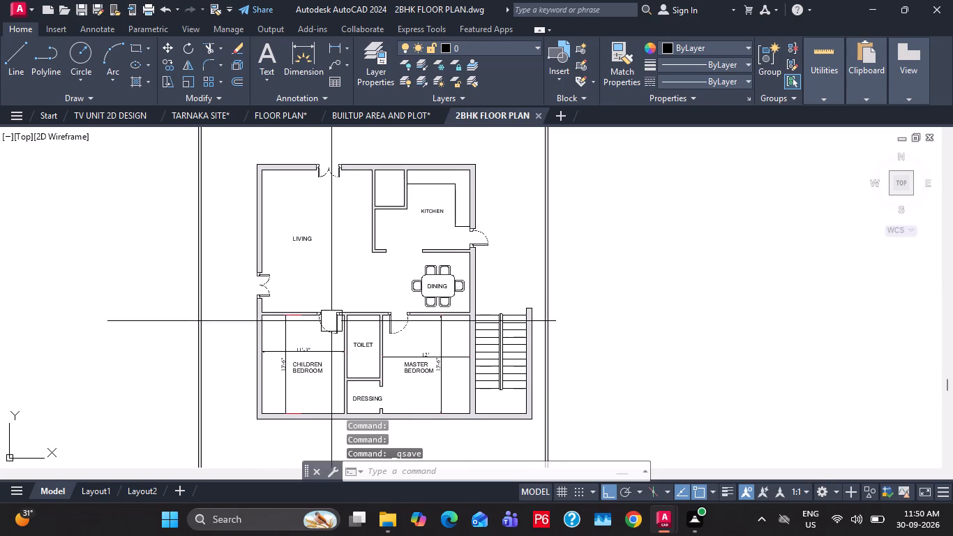
{"action": "middle_click_drag", "start_coordinate": [331, 329], "coordinate": [329, 313]}
{"action": "scroll", "coordinate": [290, 341], "scroll_direction": "up", "scroll_amount": 2}
{"action": "key", "text": "Escape"}
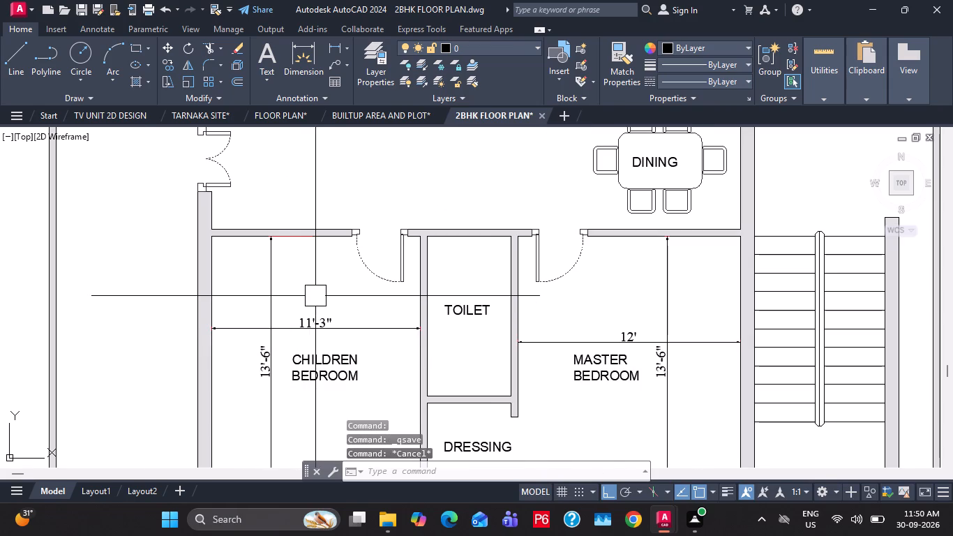
{"action": "key", "text": "ctrl+s"}
Check the whole floor plan within the plot boundary and save the drawing again.
{"action": "scroll", "coordinate": [315, 296], "scroll_direction": "down", "scroll_amount": 3}
{"action": "middle_click_drag", "start_coordinate": [320, 283], "coordinate": [320, 318]}
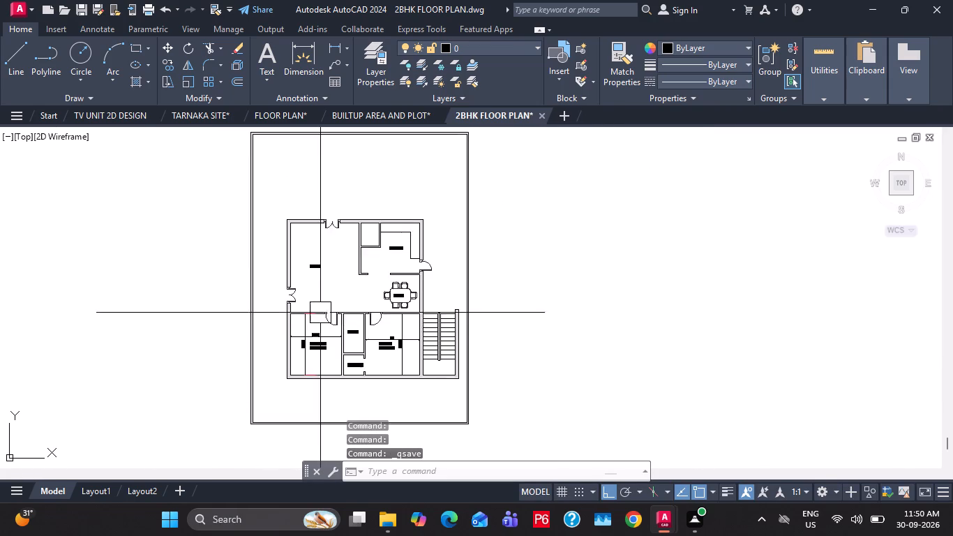
{"action": "scroll", "coordinate": [318, 287], "scroll_direction": "up", "scroll_amount": 1}
{"action": "key", "text": "ctrl+s"}
{"action": "middle_click_drag", "start_coordinate": [324, 259], "coordinate": [283, 265]}
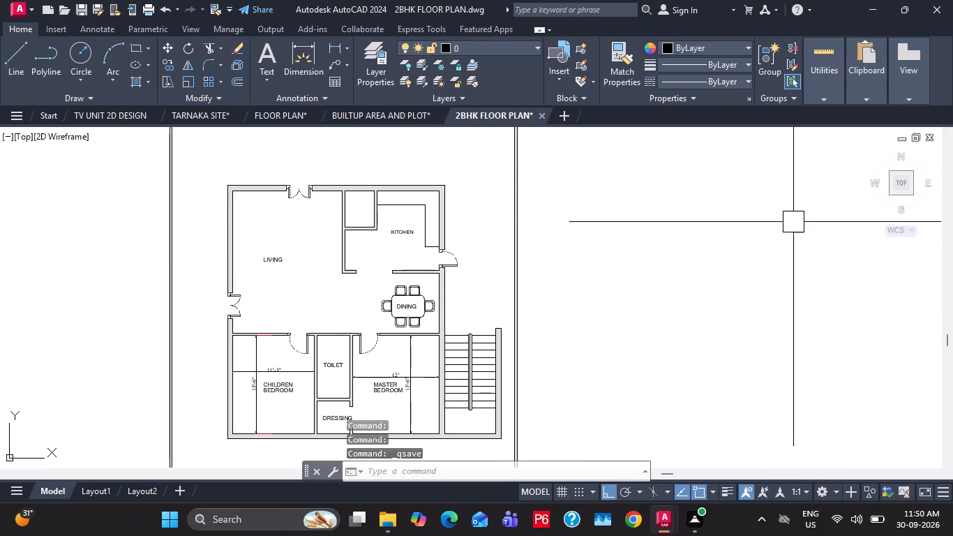
{"action": "key", "text": "Escape"}
{"action": "key", "text": "ctrl+s"}
{"action": "middle_click_drag", "start_coordinate": [362, 308], "coordinate": [361, 260]}
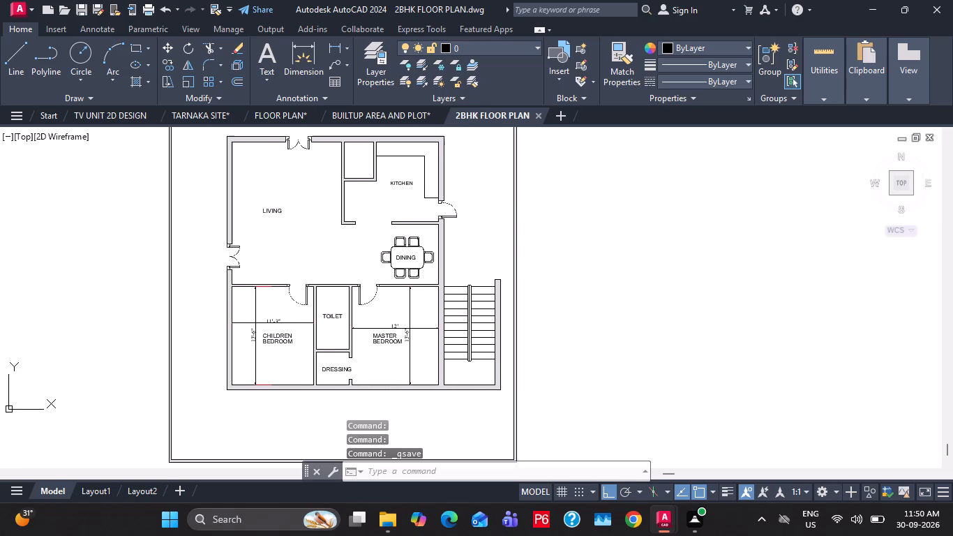
{"action": "key", "text": "Escape"}
{"action": "key", "text": "ctrl+s"}
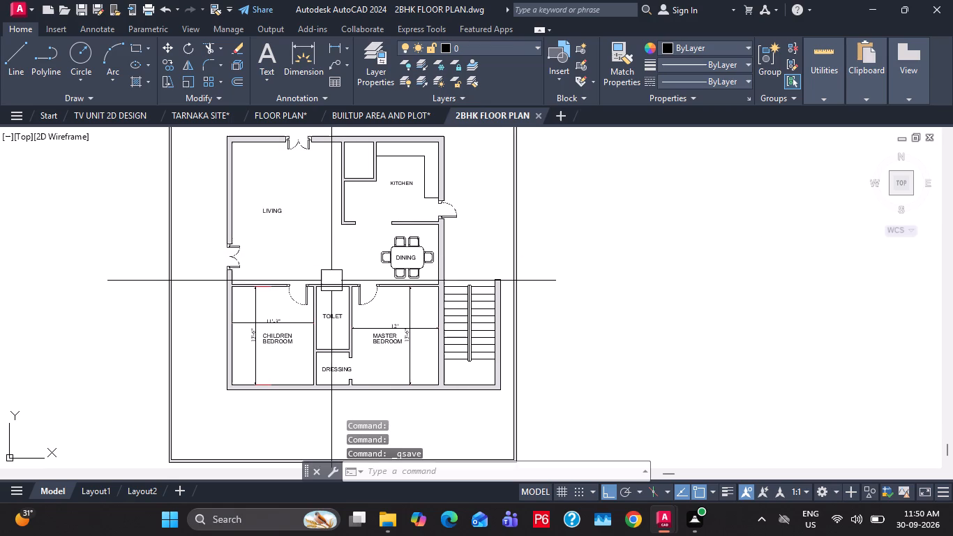
{"action": "key", "text": "ctrl+s"}
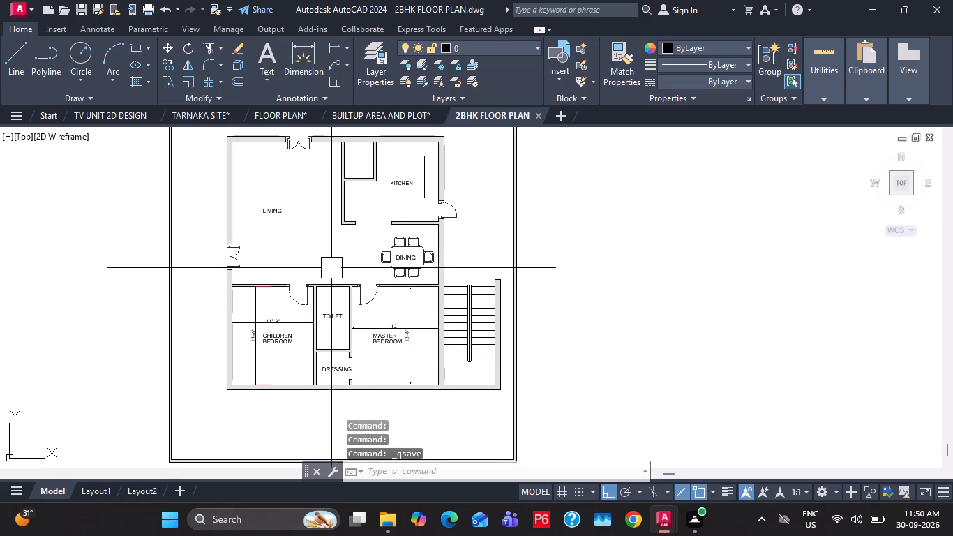
{"action": "middle_click_drag", "start_coordinate": [331, 267], "coordinate": [341, 301]}
{"action": "key", "text": "ctrl+s"}
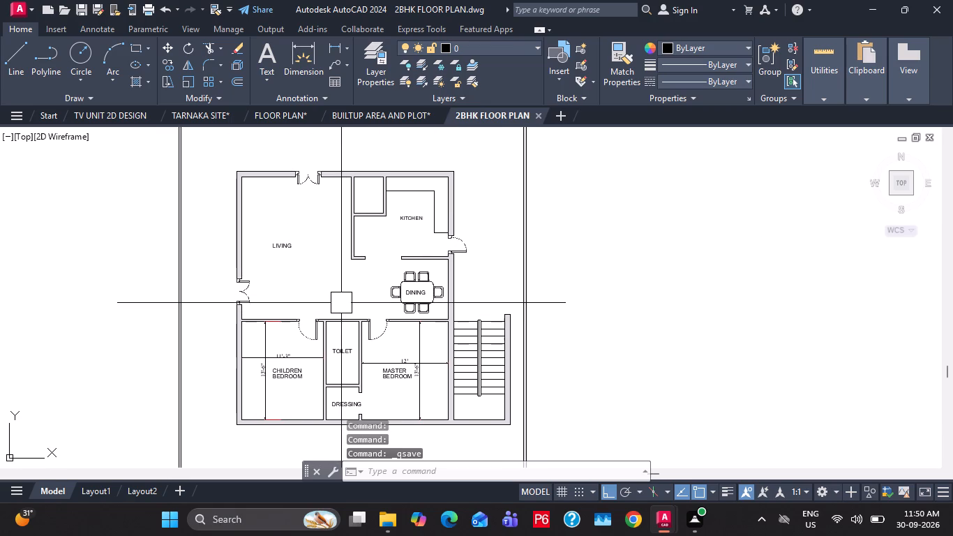
{"action": "key", "text": "ctrl+s"}
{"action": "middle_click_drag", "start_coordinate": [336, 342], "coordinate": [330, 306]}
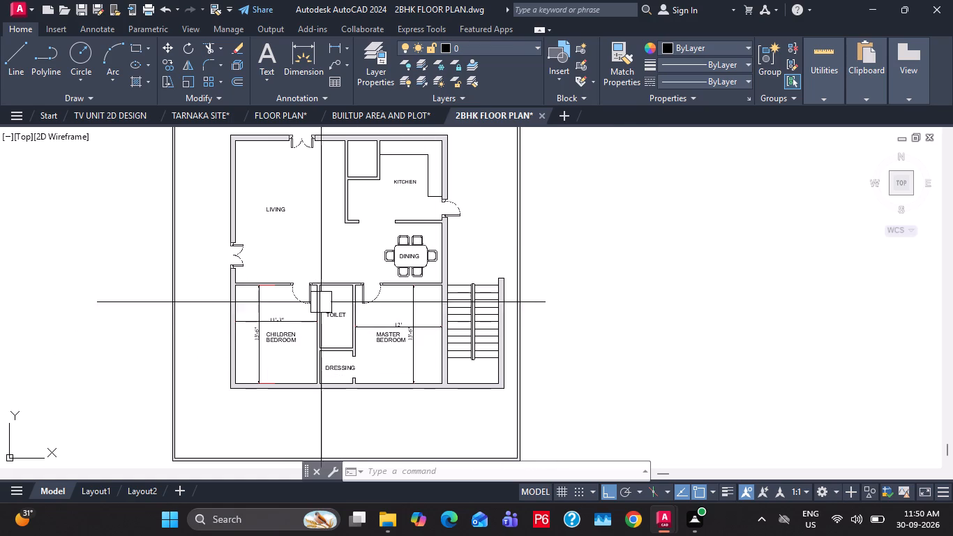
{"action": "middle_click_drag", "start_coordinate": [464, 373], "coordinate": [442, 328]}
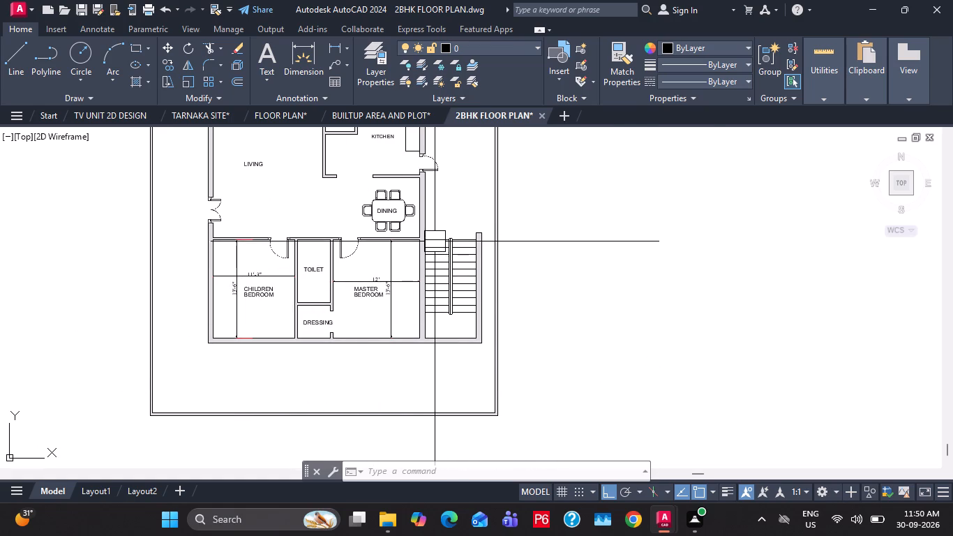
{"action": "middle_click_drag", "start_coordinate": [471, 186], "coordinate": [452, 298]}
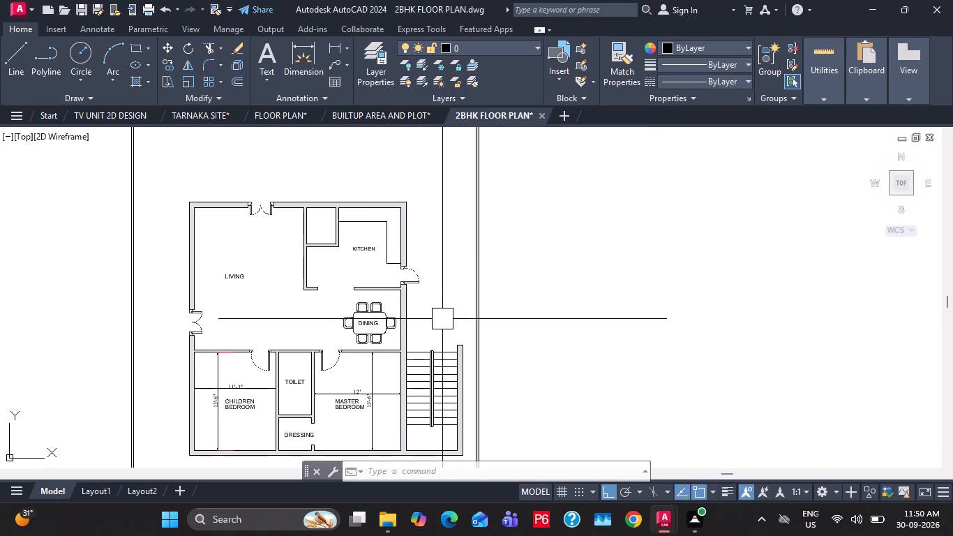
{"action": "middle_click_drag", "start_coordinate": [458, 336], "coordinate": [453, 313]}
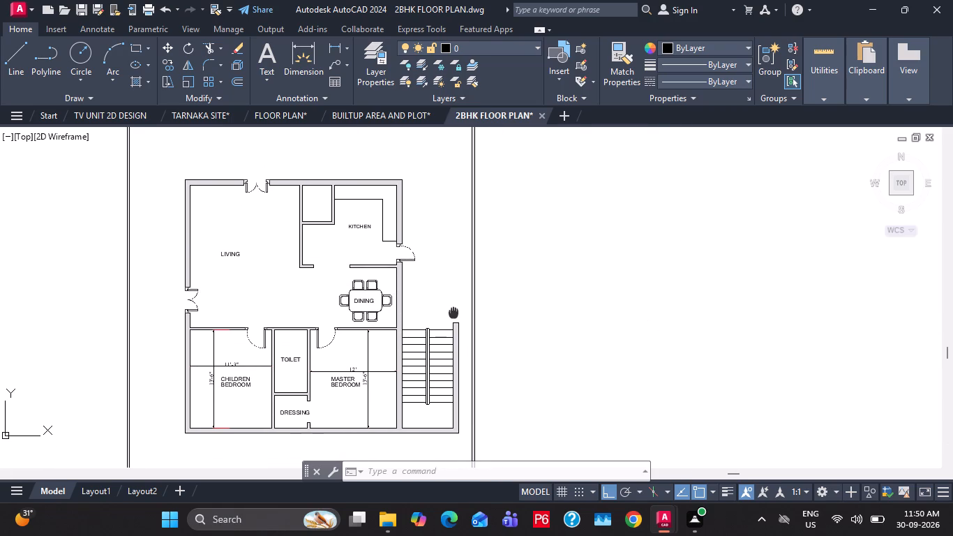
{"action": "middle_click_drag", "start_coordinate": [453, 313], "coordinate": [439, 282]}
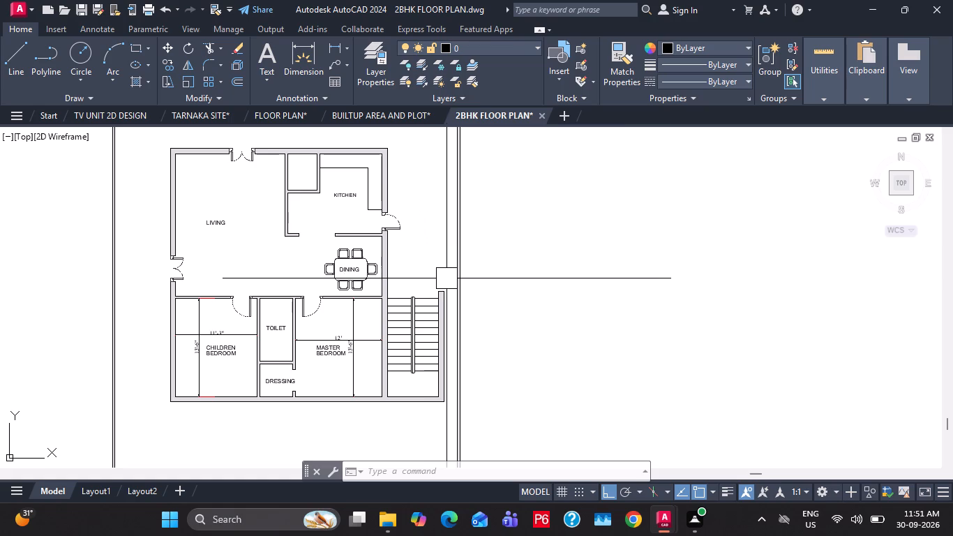
Bring the whole plot boundary into view and save the 2BHK FLOOR PLAN drawing.
{"action": "key", "text": "Escape"}
{"action": "key", "text": "ctrl+s"}
{"action": "scroll", "coordinate": [448, 278], "scroll_direction": "down", "scroll_amount": 1}
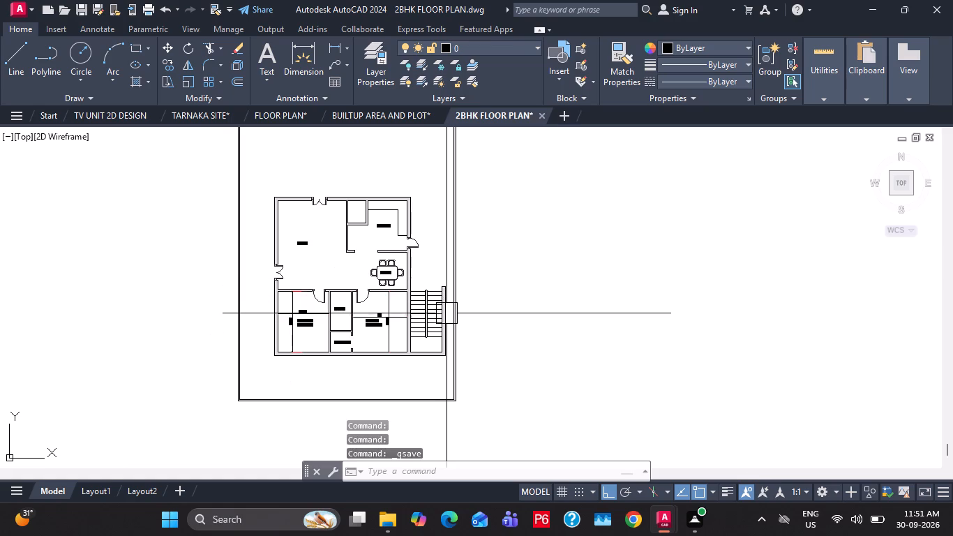
{"action": "scroll", "coordinate": [444, 322], "scroll_direction": "up", "scroll_amount": 1}
{"action": "middle_click_drag", "start_coordinate": [440, 327], "coordinate": [437, 313]}
{"action": "key", "text": "ctrl+s"}
{"action": "scroll", "coordinate": [432, 313], "scroll_direction": "down", "scroll_amount": 1}
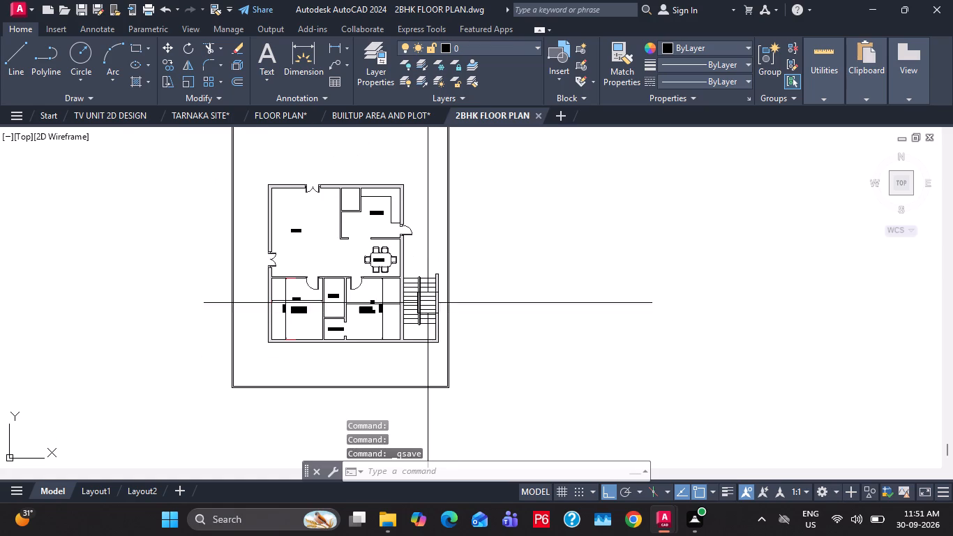
{"action": "middle_click_drag", "start_coordinate": [422, 290], "coordinate": [419, 334]}
{"action": "scroll", "coordinate": [418, 333], "scroll_direction": "down", "scroll_amount": 1}
{"action": "key", "text": "ctrl+s"}
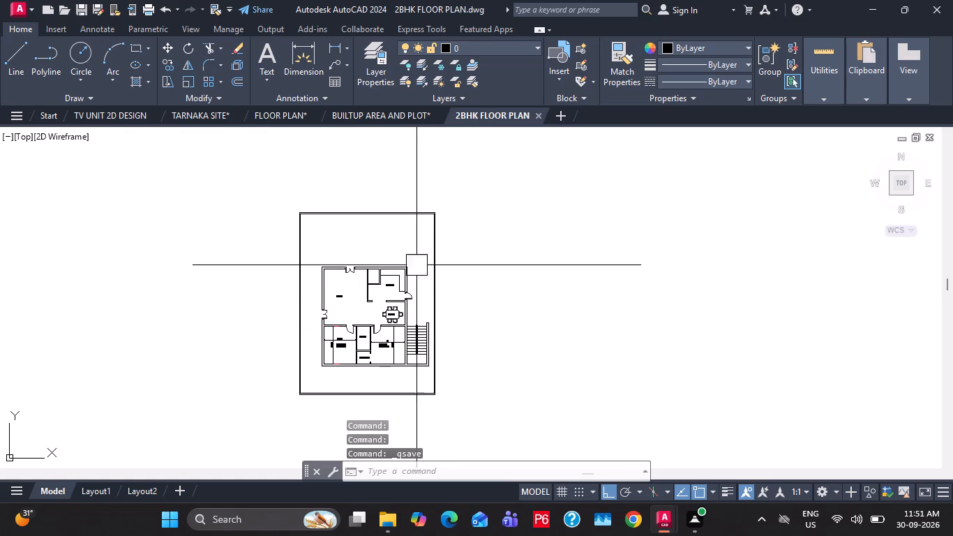
{"action": "middle_click_drag", "start_coordinate": [411, 248], "coordinate": [390, 315]}
{"action": "key", "text": "Escape"}
{"action": "key", "text": "ctrl+s"}
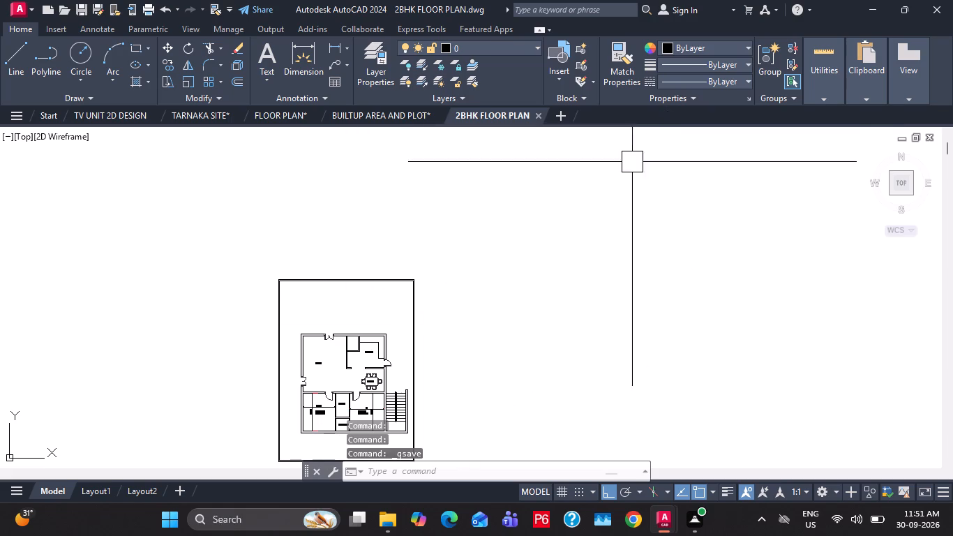
{"action": "key", "text": "ctrl+s"}
{"action": "middle_click_drag", "start_coordinate": [395, 364], "coordinate": [437, 300]}
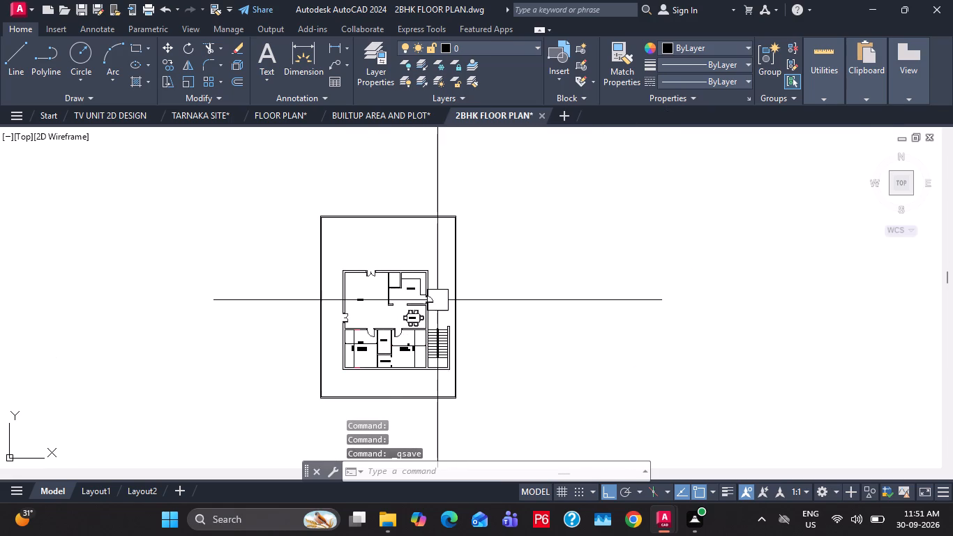
{"action": "key", "text": "ctrl+s"}
{"action": "key", "text": "Escape"}
{"action": "key", "text": "Escape"}
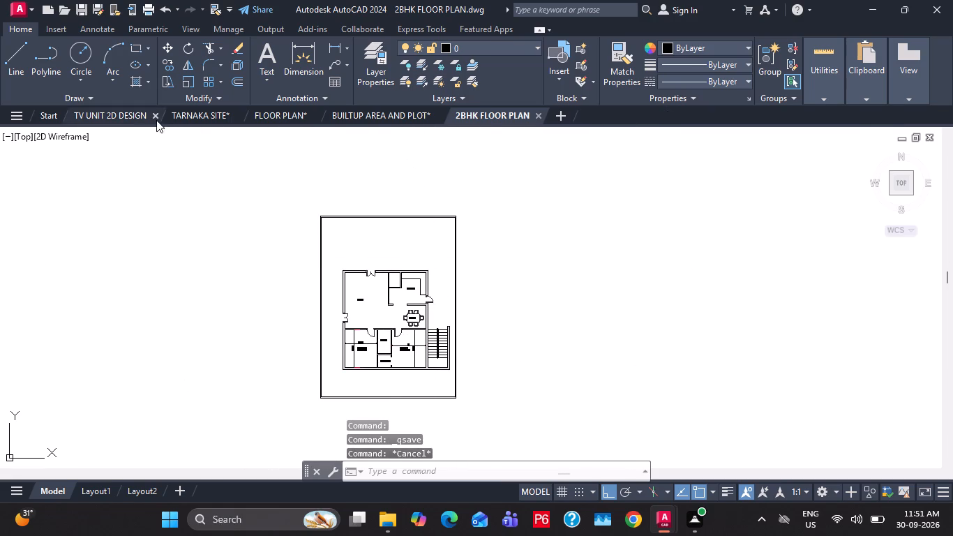
Switch to the TV UNIT 2D DESIGN drawing and view its circular decorative rings.
{"action": "left_click", "coordinate": [123, 111]}
{"action": "key", "text": "Escape"}
{"action": "key", "text": "Escape"}
{"action": "scroll", "coordinate": [424, 262], "scroll_direction": "down", "scroll_amount": 2}
{"action": "scroll", "coordinate": [442, 267], "scroll_direction": "up", "scroll_amount": 2}
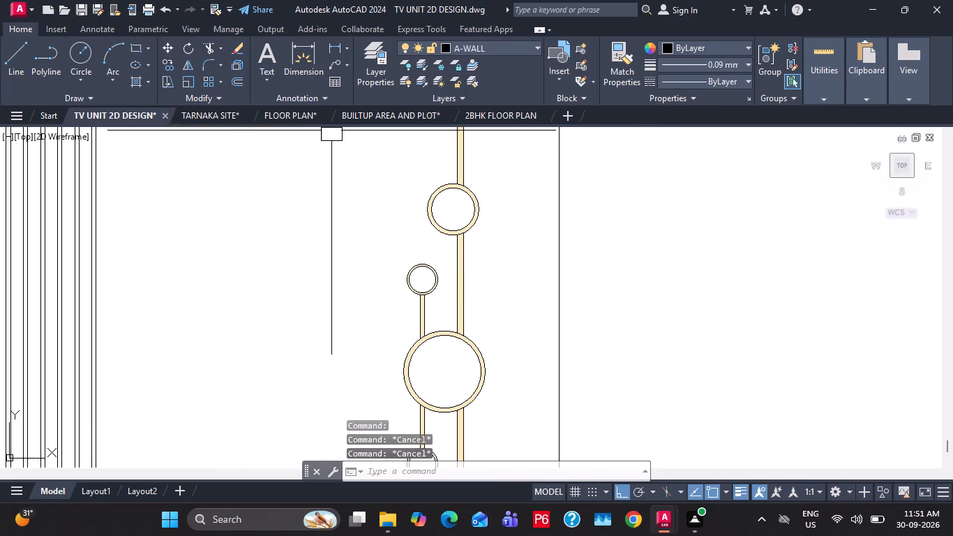
Return to the 2BHK FLOOR PLAN drawing and save it with the full plan and plot in view.
{"action": "left_click", "coordinate": [483, 114]}
{"action": "scroll", "coordinate": [406, 382], "scroll_direction": "up", "scroll_amount": 2}
{"action": "middle_click_drag", "start_coordinate": [406, 382], "coordinate": [404, 380]}
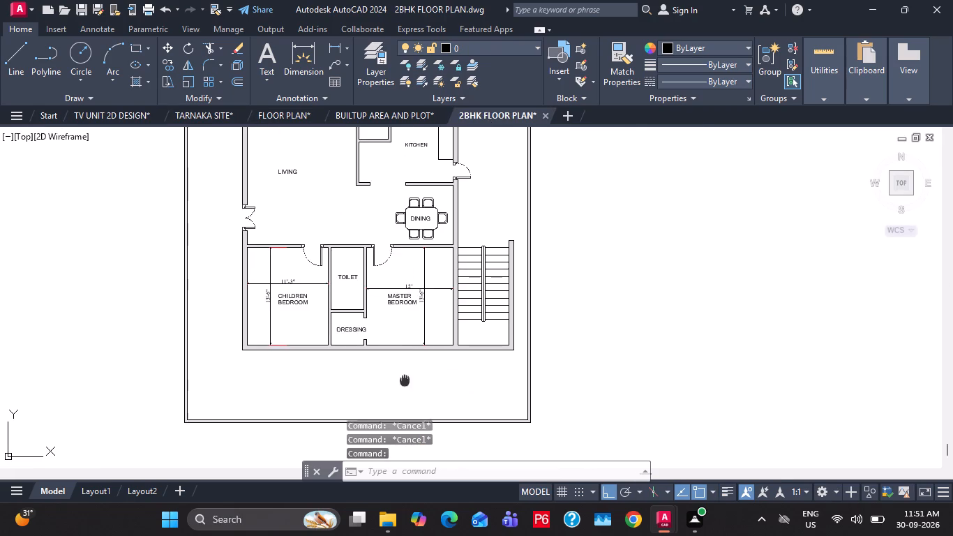
{"action": "middle_click_drag", "start_coordinate": [404, 380], "coordinate": [400, 374]}
{"action": "key", "text": "ctrl+s"}
{"action": "middle_click_drag", "start_coordinate": [308, 258], "coordinate": [350, 344]}
{"action": "key", "text": "ctrl+s"}
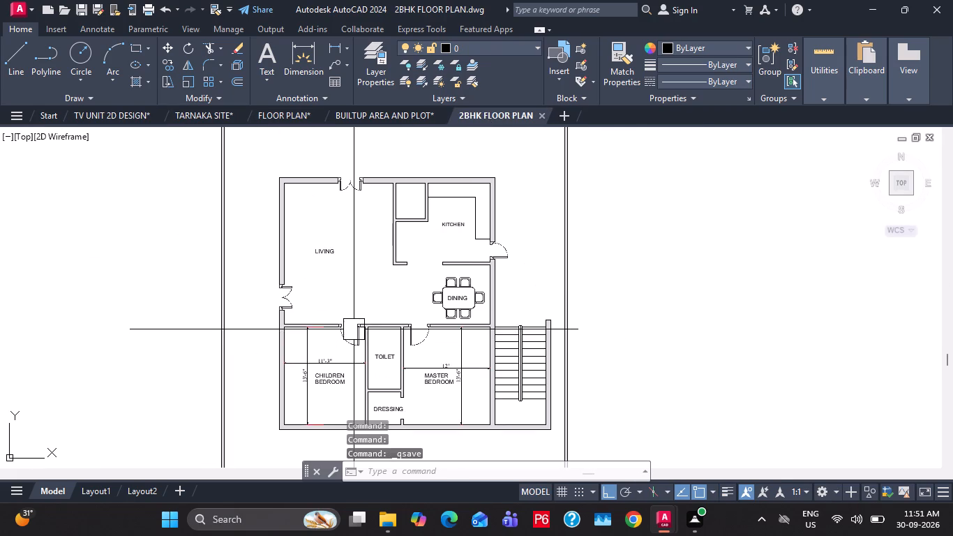
{"action": "scroll", "coordinate": [353, 318], "scroll_direction": "down", "scroll_amount": 1}
{"action": "key", "text": "ctrl+s"}
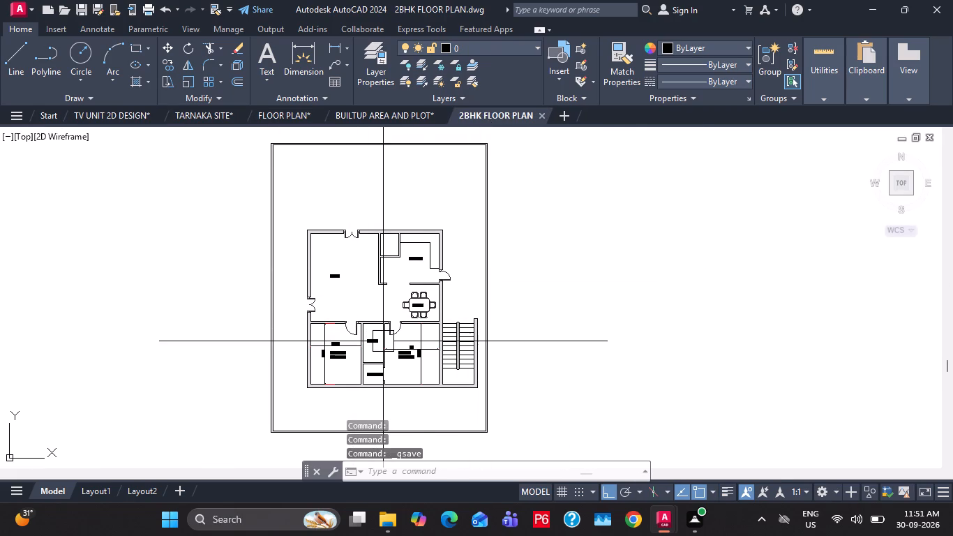
Switch to the TV UNIT 2D DESIGN drawing and bring the lower rings of the circular wall decoration into view.
{"action": "left_click", "coordinate": [125, 117]}
{"action": "key", "text": "Escape"}
{"action": "key", "text": "Escape"}
{"action": "scroll", "coordinate": [430, 288], "scroll_direction": "up", "scroll_amount": 3}
{"action": "scroll", "coordinate": [423, 248], "scroll_direction": "down", "scroll_amount": 3}
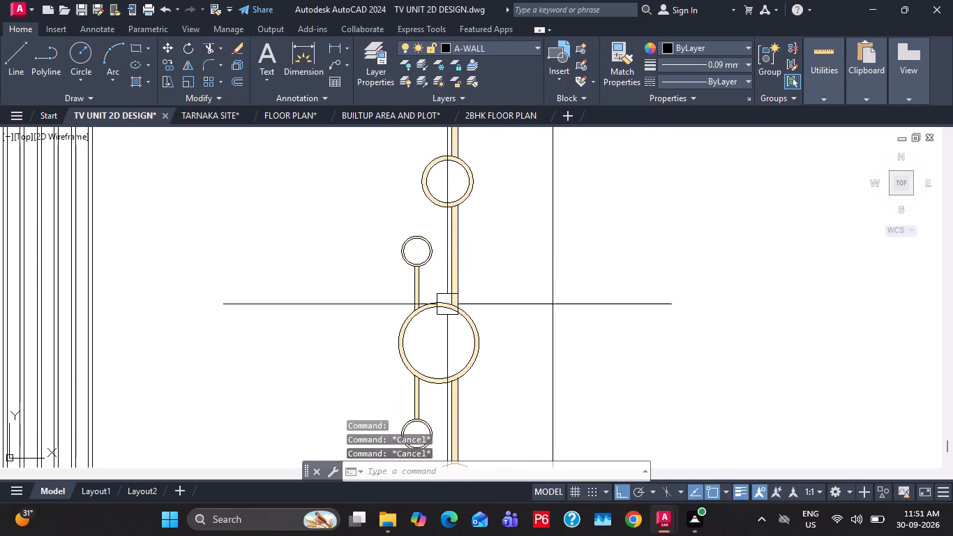
{"action": "middle_click_drag", "start_coordinate": [449, 319], "coordinate": [436, 405]}
{"action": "type", "text": "HA"}
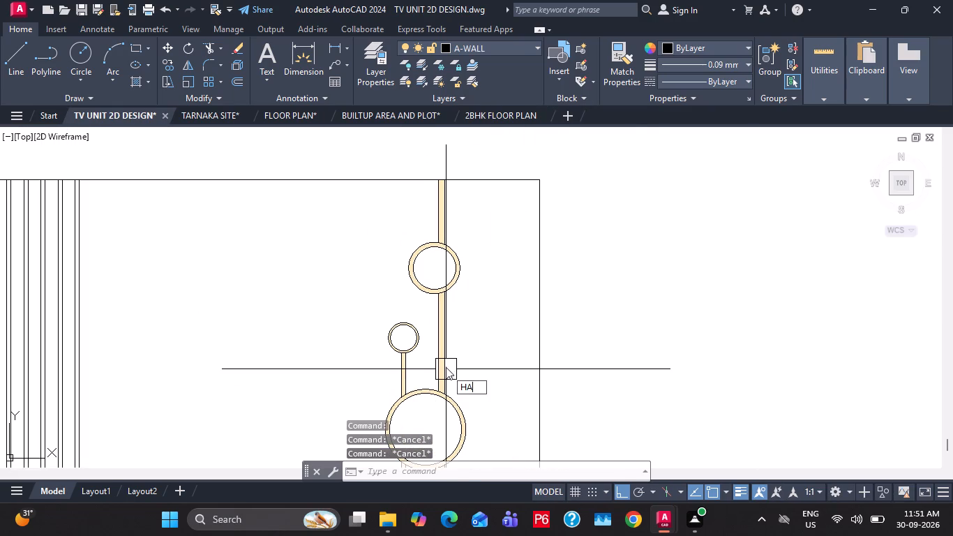
{"action": "key", "text": "Escape"}
{"action": "key", "text": "Escape"}
{"action": "scroll", "coordinate": [466, 306], "scroll_direction": "down", "scroll_amount": 2}
{"action": "middle_click_drag", "start_coordinate": [474, 382], "coordinate": [471, 324]}
{"action": "scroll", "coordinate": [433, 323], "scroll_direction": "up", "scroll_amount": 2}
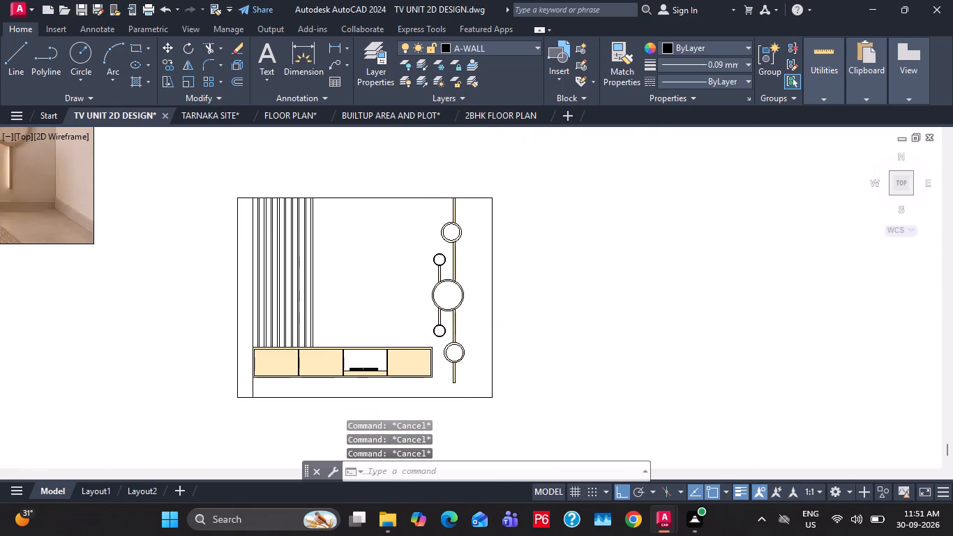
{"action": "scroll", "coordinate": [433, 323], "scroll_direction": "up", "scroll_amount": 1}
{"action": "scroll", "coordinate": [435, 262], "scroll_direction": "down", "scroll_amount": 3}
{"action": "scroll", "coordinate": [430, 286], "scroll_direction": "up", "scroll_amount": 3}
{"action": "middle_click_drag", "start_coordinate": [490, 389], "coordinate": [483, 360]}
Hatch the insides of all five circular rings of the wall decoration in one hatch.
{"action": "key", "text": "h"}
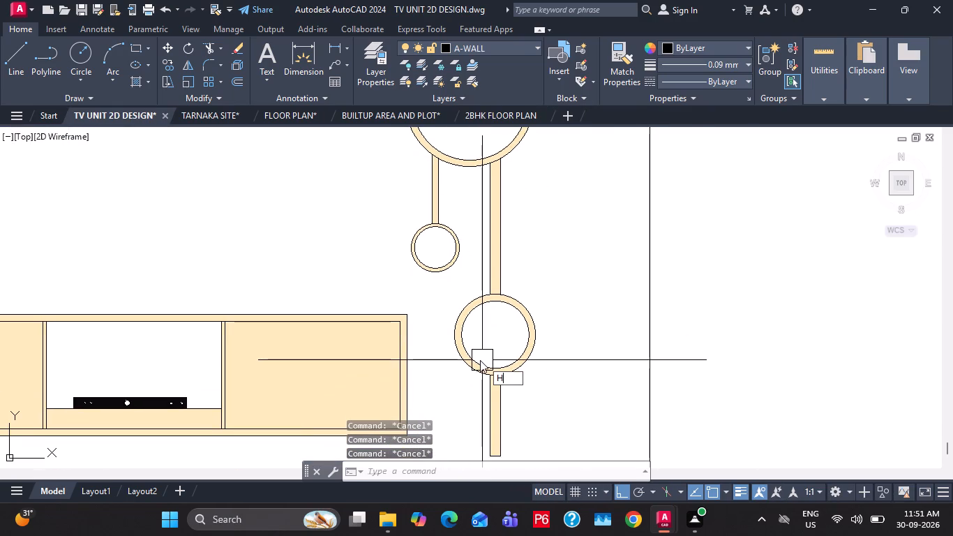
{"action": "key", "text": "a"}
{"action": "key", "text": "space"}
{"action": "left_click", "coordinate": [499, 344]}
{"action": "left_click", "coordinate": [427, 241]}
{"action": "middle_click_drag", "start_coordinate": [443, 232], "coordinate": [445, 272]}
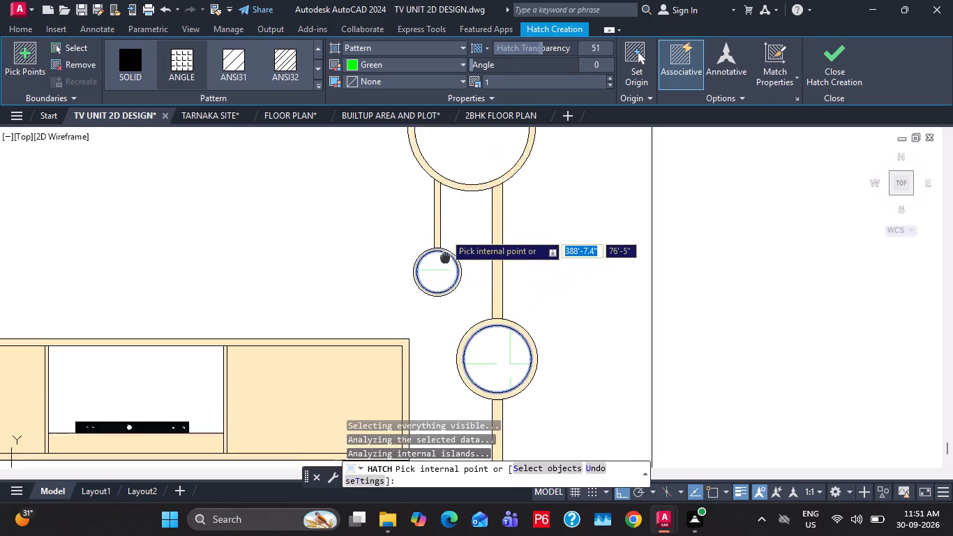
{"action": "middle_click_drag", "start_coordinate": [445, 272], "coordinate": [440, 362]}
{"action": "scroll", "coordinate": [458, 297], "scroll_direction": "down", "scroll_amount": 1}
{"action": "left_click", "coordinate": [460, 269]}
{"action": "left_click", "coordinate": [437, 164]}
{"action": "middle_click_drag", "start_coordinate": [453, 158], "coordinate": [447, 306]}
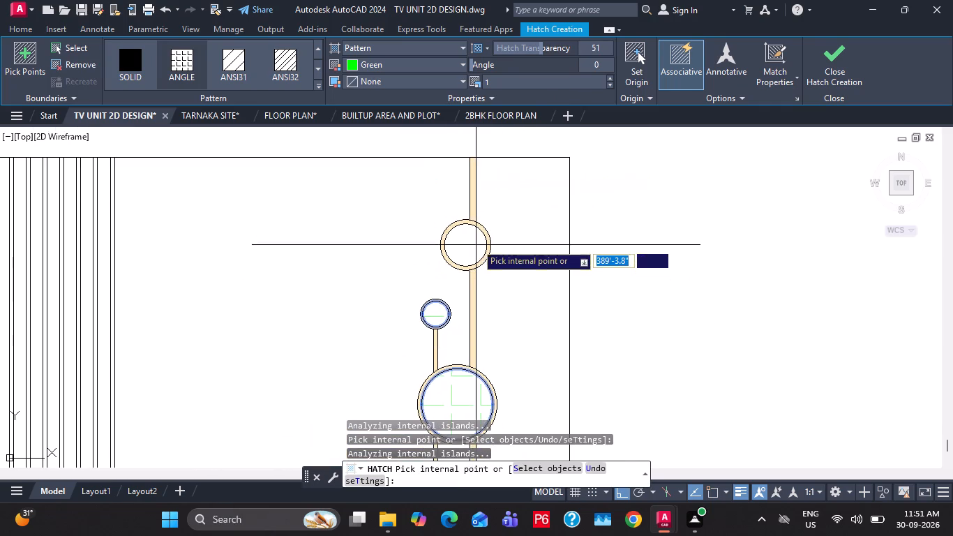
{"action": "left_click", "coordinate": [471, 242]}
{"action": "key", "text": "Escape"}
{"action": "key", "text": "Escape"}
Change the hatch inside the rings to the SOLID pattern in grey index colour 9.
{"action": "scroll", "coordinate": [464, 249], "scroll_direction": "up", "scroll_amount": 1}
{"action": "left_click", "coordinate": [460, 253]}
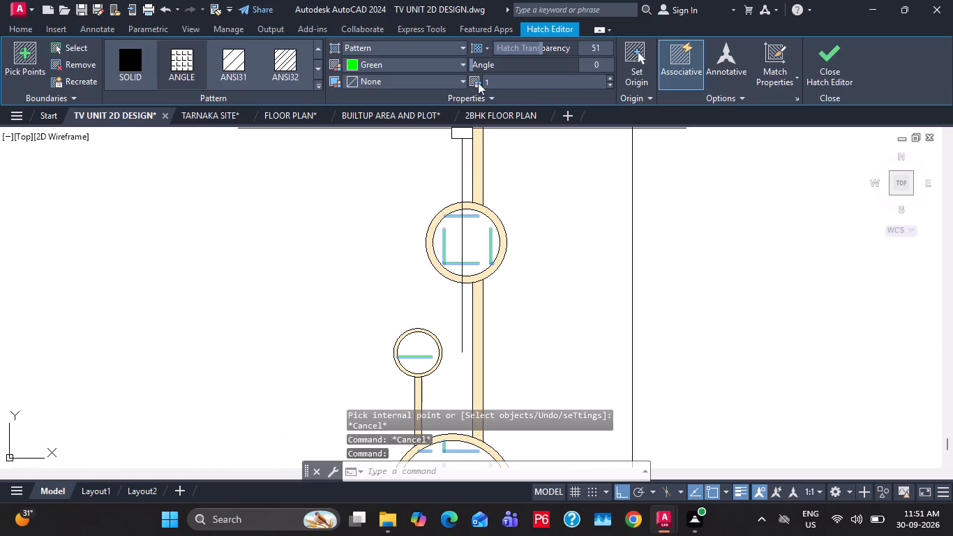
{"action": "left_click", "coordinate": [430, 59]}
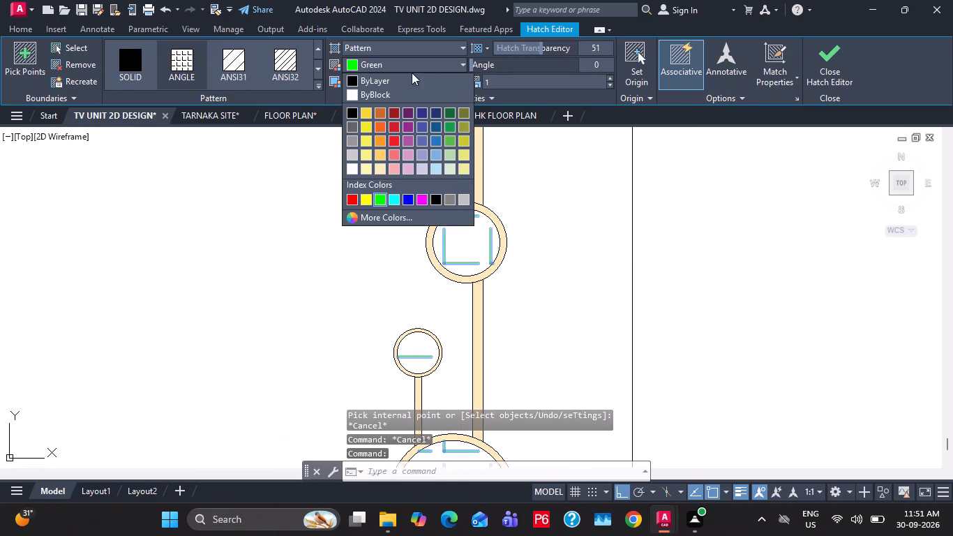
{"action": "left_click", "coordinate": [461, 204]}
{"action": "scroll", "coordinate": [474, 244], "scroll_direction": "up", "scroll_amount": 1}
{"action": "left_click", "coordinate": [130, 47]}
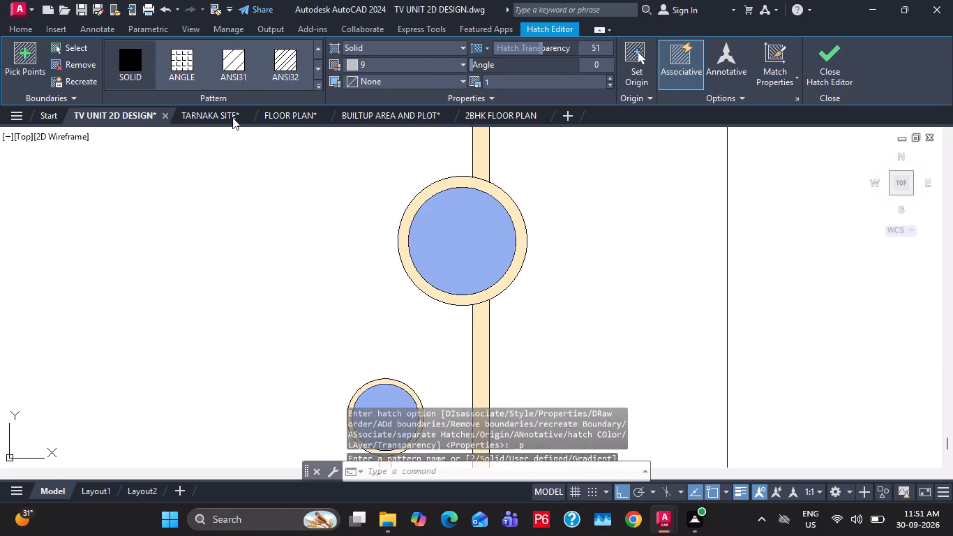
{"action": "key", "text": "Escape"}
{"action": "key", "text": "Escape"}
{"action": "key", "text": "Escape"}
Save the TV UNIT 2D DESIGN drawing with the whole elevation in view.
{"action": "scroll", "coordinate": [472, 228], "scroll_direction": "down", "scroll_amount": 3}
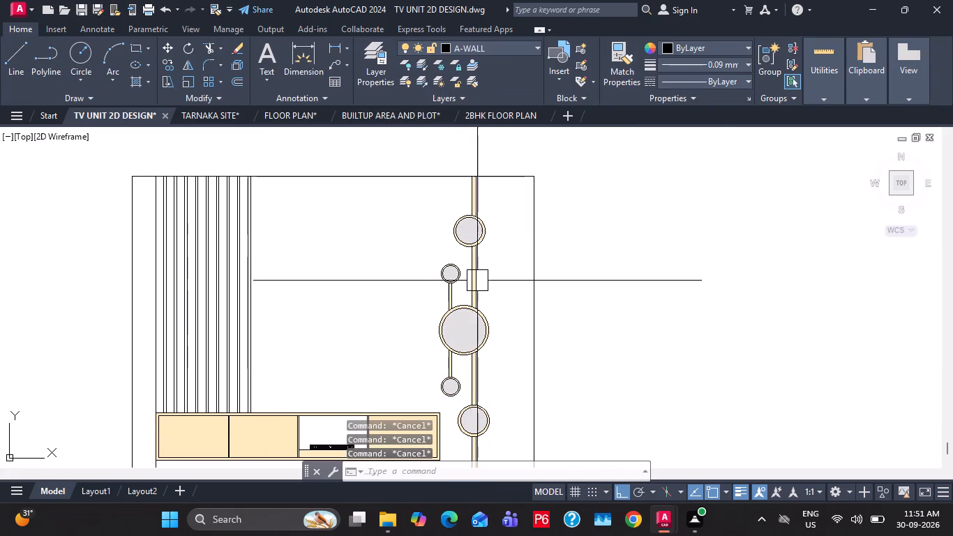
{"action": "middle_click_drag", "start_coordinate": [477, 305], "coordinate": [477, 292]}
{"action": "key", "text": "ctrl+s"}
{"action": "middle_click_drag", "start_coordinate": [341, 318], "coordinate": [371, 299]}
{"action": "key", "text": "ctrl+s"}
{"action": "key", "text": "ctrl+s"}
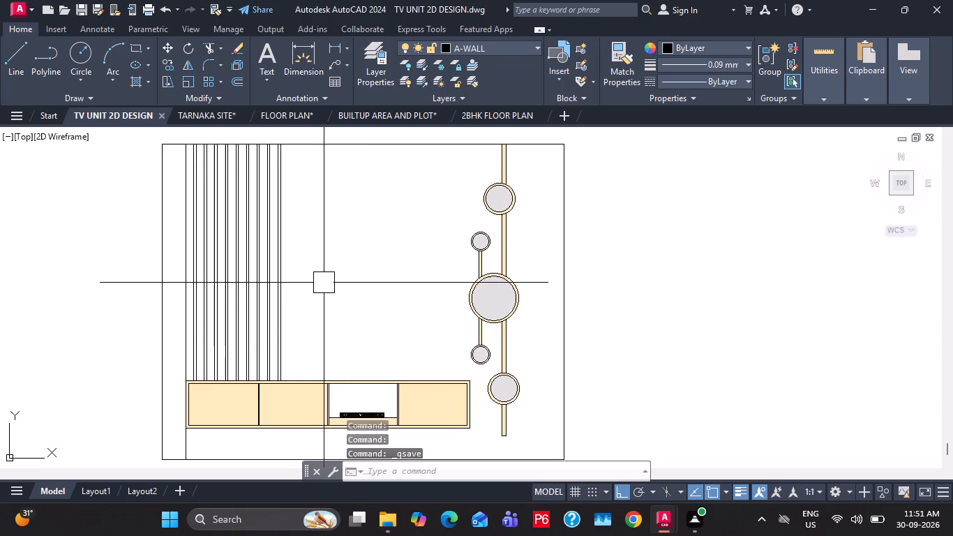
Offset the bottom line of the elevation 4" upward below the TV cabinet and save the drawing.
{"action": "middle_click_drag", "start_coordinate": [318, 283], "coordinate": [431, 301]}
{"action": "scroll", "coordinate": [412, 276], "scroll_direction": "down", "scroll_amount": 1}
{"action": "middle_click_drag", "start_coordinate": [465, 270], "coordinate": [465, 318]}
{"action": "scroll", "coordinate": [444, 258], "scroll_direction": "down", "scroll_amount": 2}
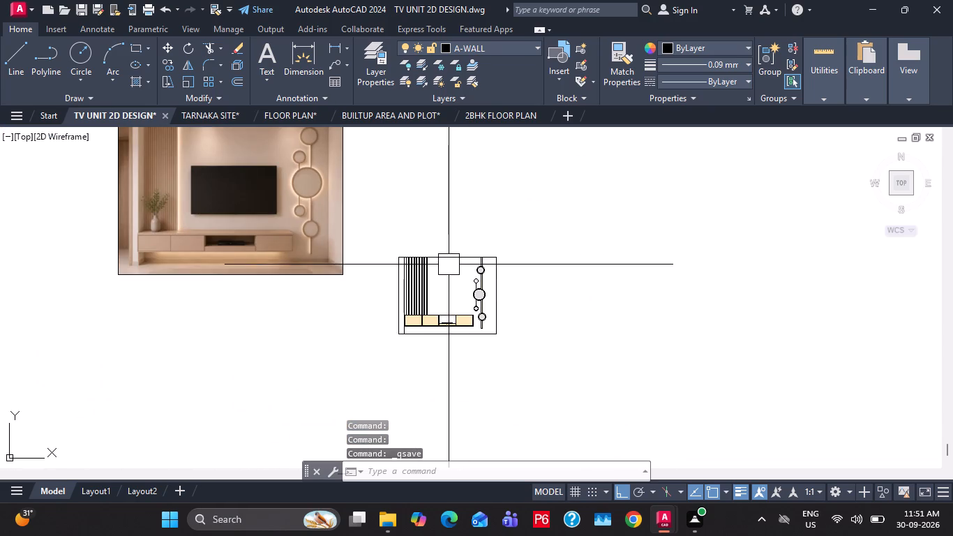
{"action": "scroll", "coordinate": [465, 339], "scroll_direction": "up", "scroll_amount": 2}
{"action": "middle_click_drag", "start_coordinate": [412, 329], "coordinate": [512, 364]}
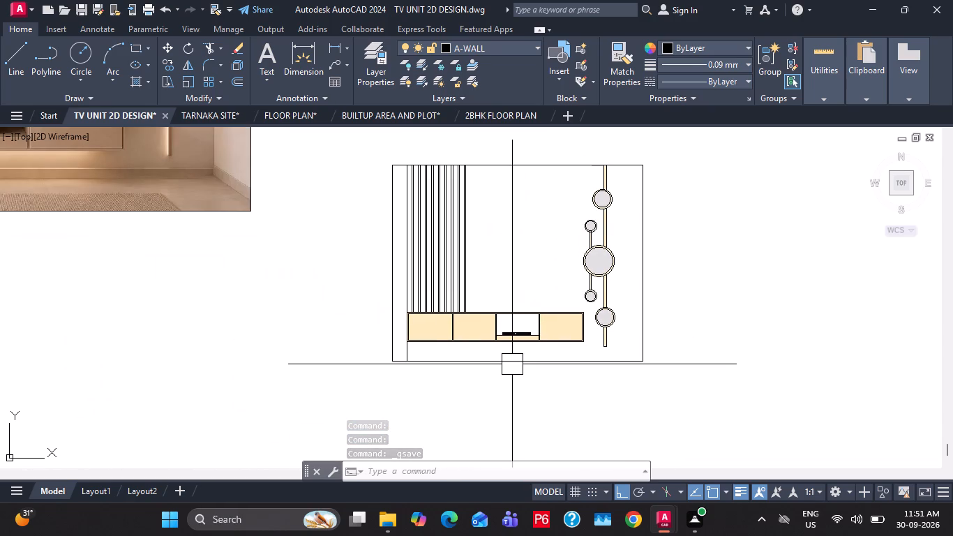
{"action": "key", "text": "o"}
{"action": "key", "text": "space"}
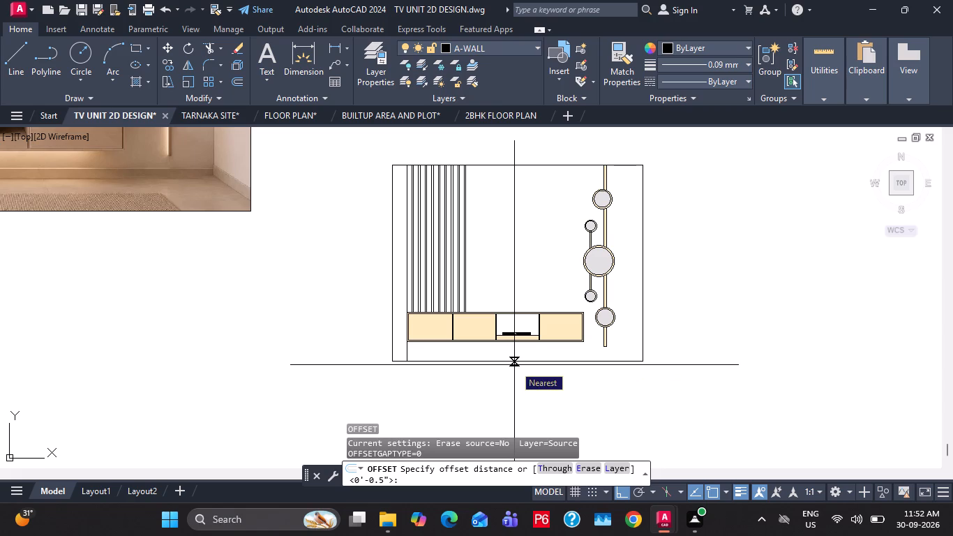
{"action": "key", "text": "2"}
{"action": "key", "text": "BackSpace"}
{"action": "key", "text": "5"}
{"action": "key", "text": "BackSpace"}
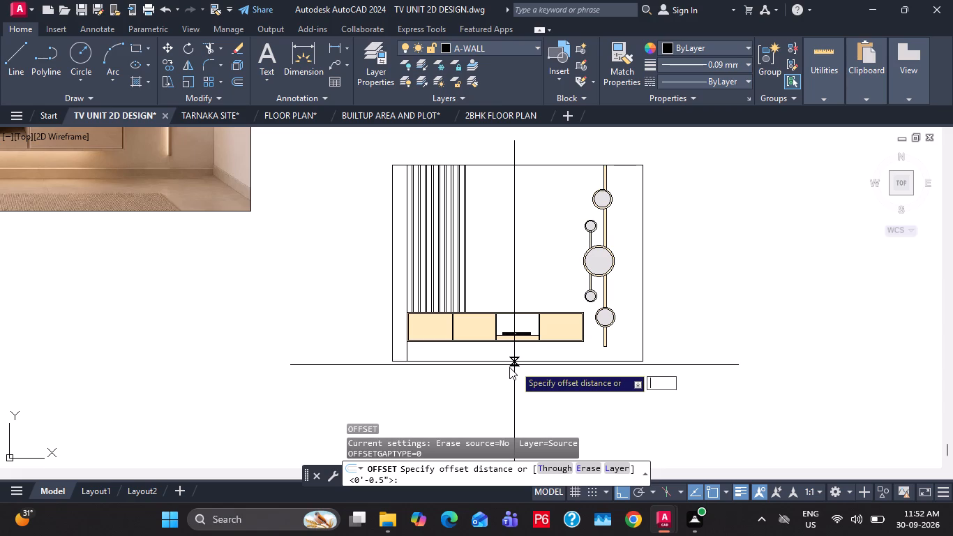
{"action": "type", "text": "4\""}
{"action": "key", "text": "Return"}
{"action": "scroll", "coordinate": [518, 370], "scroll_direction": "up", "scroll_amount": 2}
{"action": "left_click", "coordinate": [519, 352]}
{"action": "left_click", "coordinate": [519, 325]}
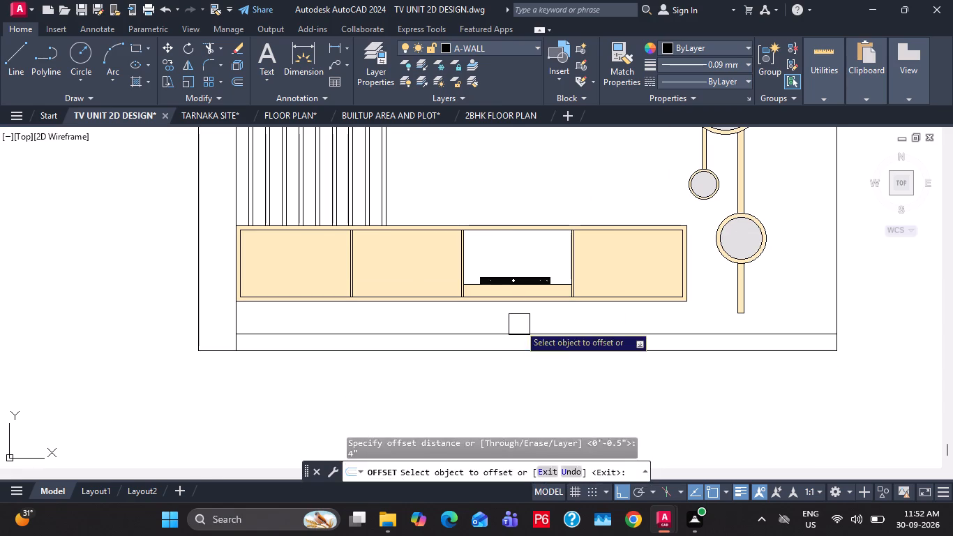
{"action": "key", "text": "Escape"}
{"action": "key", "text": "Escape"}
{"action": "scroll", "coordinate": [511, 322], "scroll_direction": "down", "scroll_amount": 2}
{"action": "key", "text": "Escape"}
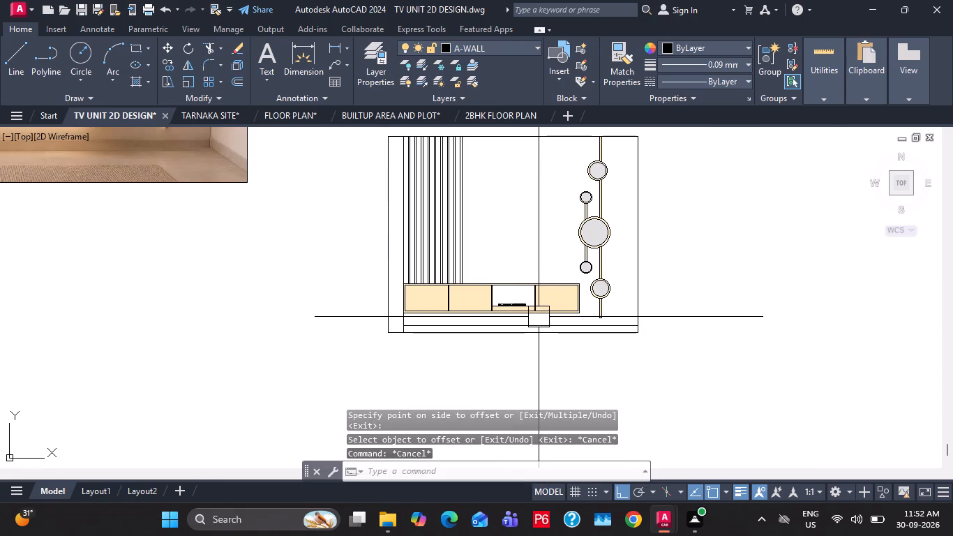
{"action": "key", "text": "Escape"}
{"action": "key", "text": "ctrl+s"}
Offset the elevation's right wall line 4" inward, towards the circular decoration.
{"action": "scroll", "coordinate": [520, 307], "scroll_direction": "down", "scroll_amount": 1}
{"action": "middle_click_drag", "start_coordinate": [495, 278], "coordinate": [503, 325]}
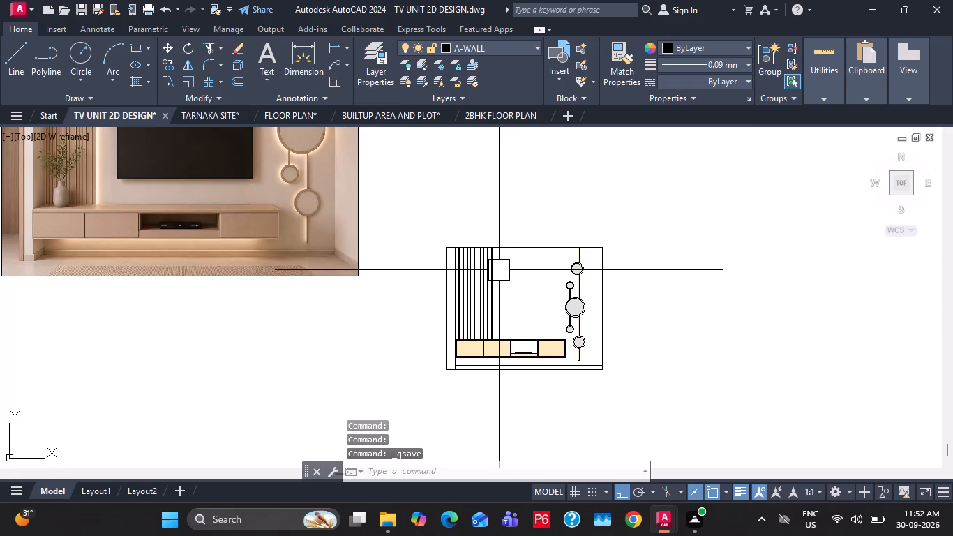
{"action": "scroll", "coordinate": [578, 370], "scroll_direction": "up", "scroll_amount": 2}
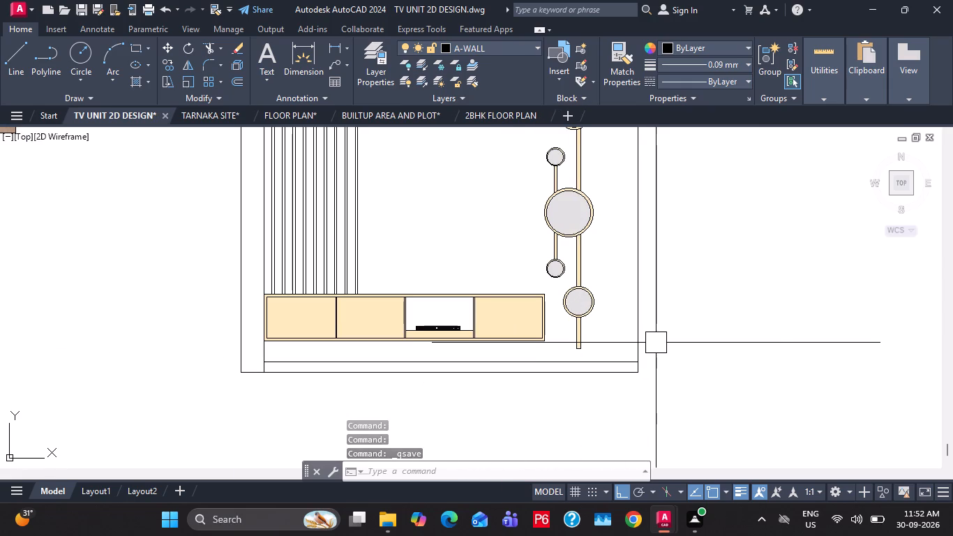
{"action": "type", "text": "O"}
{"action": "key", "text": "space"}
{"action": "type", "text": "4\""}
{"action": "key", "text": "Return"}
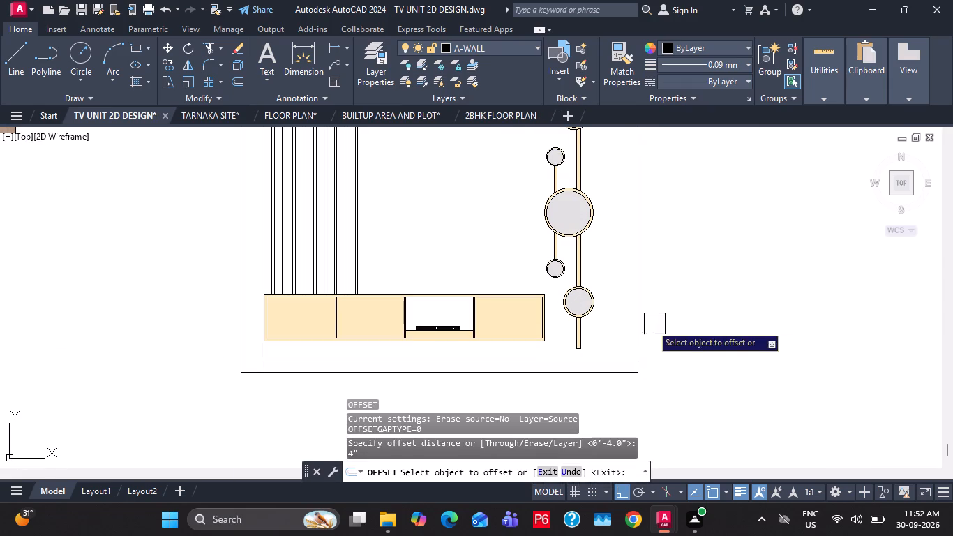
{"action": "left_click", "coordinate": [635, 329]}
{"action": "left_click", "coordinate": [603, 329]}
{"action": "key", "text": "Escape"}
{"action": "scroll", "coordinate": [622, 366], "scroll_direction": "up", "scroll_amount": 3}
{"action": "key", "text": "Escape"}
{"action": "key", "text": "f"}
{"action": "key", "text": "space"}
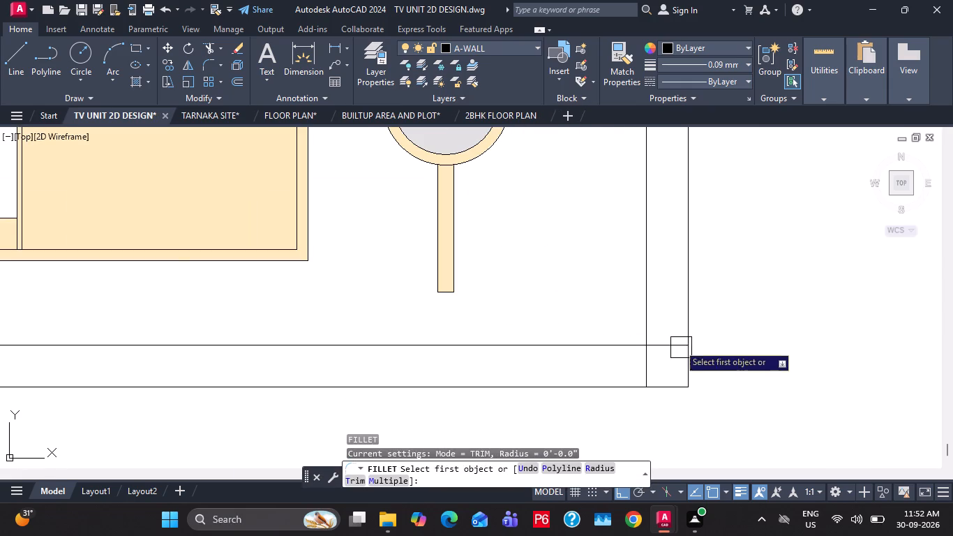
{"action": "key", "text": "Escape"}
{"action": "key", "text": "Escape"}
Trim the new vertical offset line above the horizontal offset line at the elevation's lower right corner.
{"action": "key", "text": "t"}
{"action": "type", "text": "R"}
{"action": "key", "text": "space"}
{"action": "left_click", "coordinate": [640, 313]}
{"action": "scroll", "coordinate": [640, 313], "scroll_direction": "down", "scroll_amount": 2}
{"action": "key", "text": "Escape"}
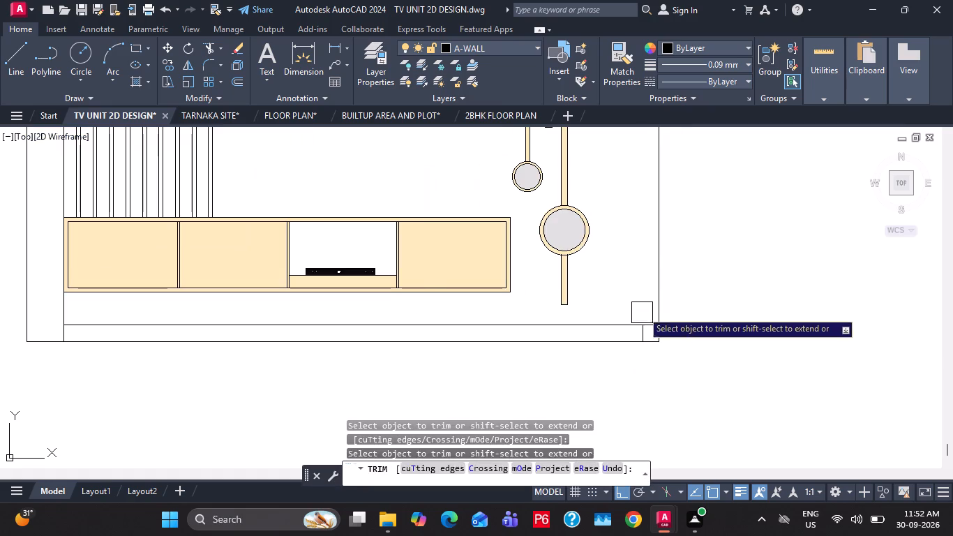
{"action": "key", "text": "Escape"}
Delete the TV unit reference photo beside the elevation.
{"action": "scroll", "coordinate": [630, 301], "scroll_direction": "down", "scroll_amount": 3}
{"action": "middle_click_drag", "start_coordinate": [643, 216], "coordinate": [665, 345]}
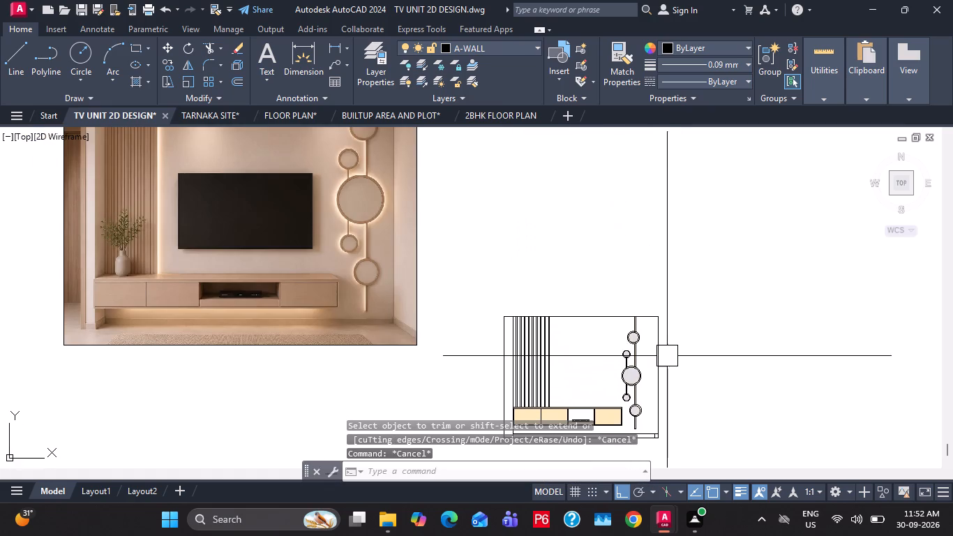
{"action": "middle_click_drag", "start_coordinate": [475, 288], "coordinate": [454, 329]}
{"action": "scroll", "coordinate": [435, 299], "scroll_direction": "down", "scroll_amount": 1}
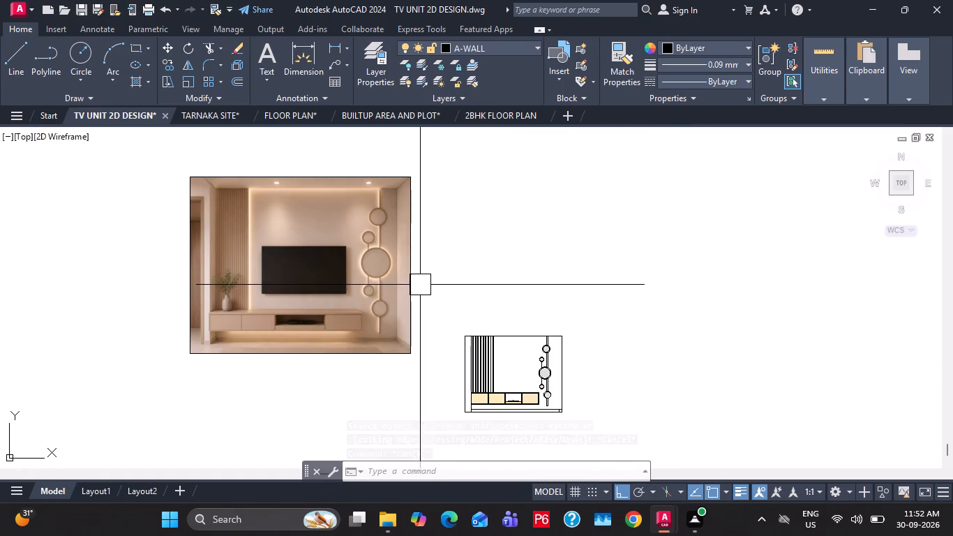
{"action": "left_click", "coordinate": [418, 283]}
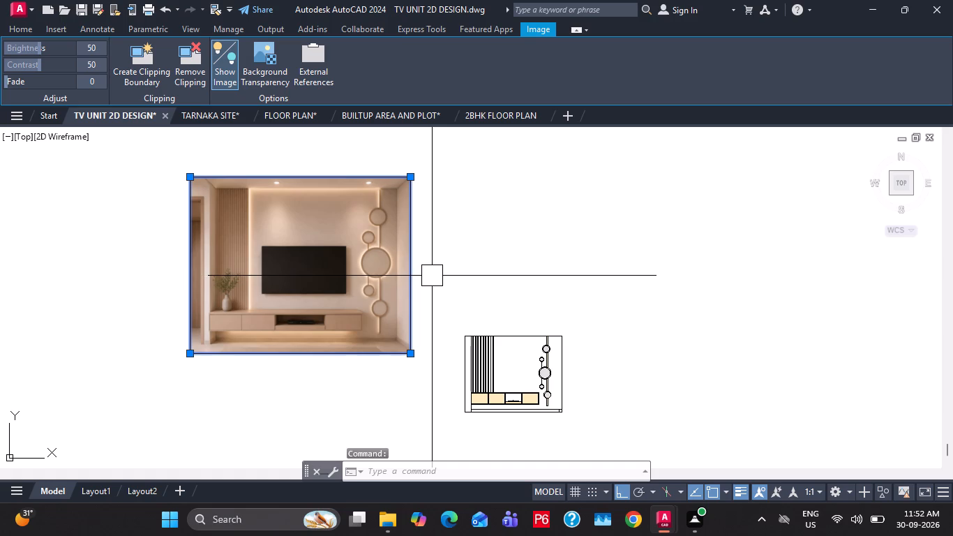
{"action": "key", "text": "Delete"}
Bring the lower part of the TV unit elevation into view and save the drawing.
{"action": "scroll", "coordinate": [525, 418], "scroll_direction": "up", "scroll_amount": 3}
{"action": "middle_click_drag", "start_coordinate": [502, 397], "coordinate": [390, 391]}
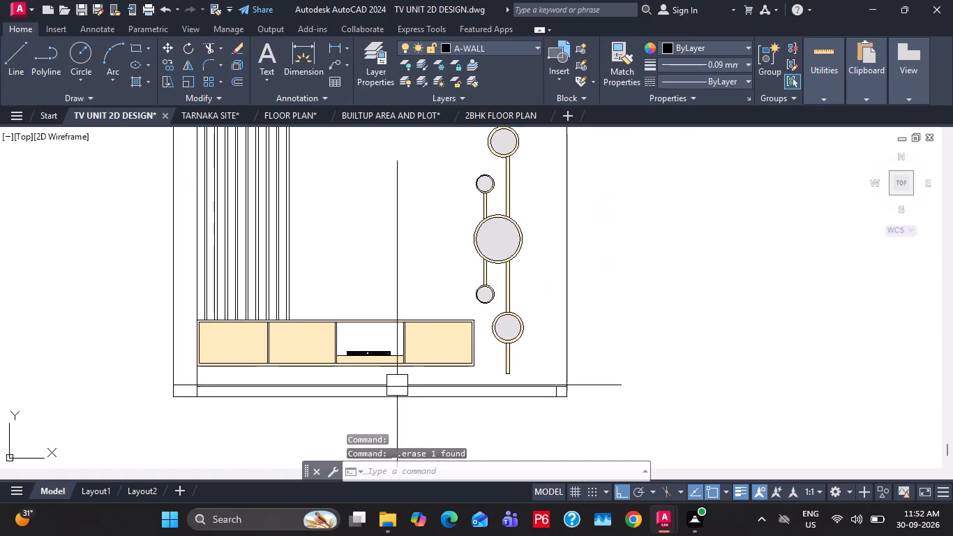
{"action": "key", "text": "ctrl+s"}
{"action": "key", "text": "ctrl+s"}
{"action": "key", "text": "ctrl+s"}
Draw a rectangular border of about 15' by 12.5' around the whole TV unit elevation and save the drawing.
{"action": "middle_click_drag", "start_coordinate": [386, 336], "coordinate": [398, 408]}
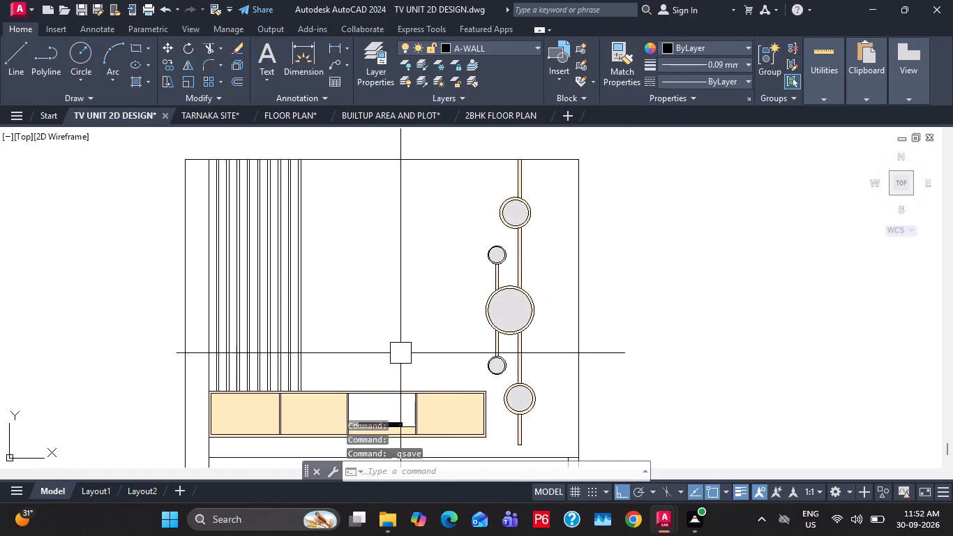
{"action": "scroll", "coordinate": [400, 353], "scroll_direction": "down", "scroll_amount": 1}
{"action": "middle_click_drag", "start_coordinate": [406, 353], "coordinate": [406, 294]}
{"action": "scroll", "coordinate": [403, 293], "scroll_direction": "up", "scroll_amount": 1}
{"action": "middle_click", "coordinate": [401, 318]}
{"action": "scroll", "coordinate": [411, 288], "scroll_direction": "down", "scroll_amount": 1}
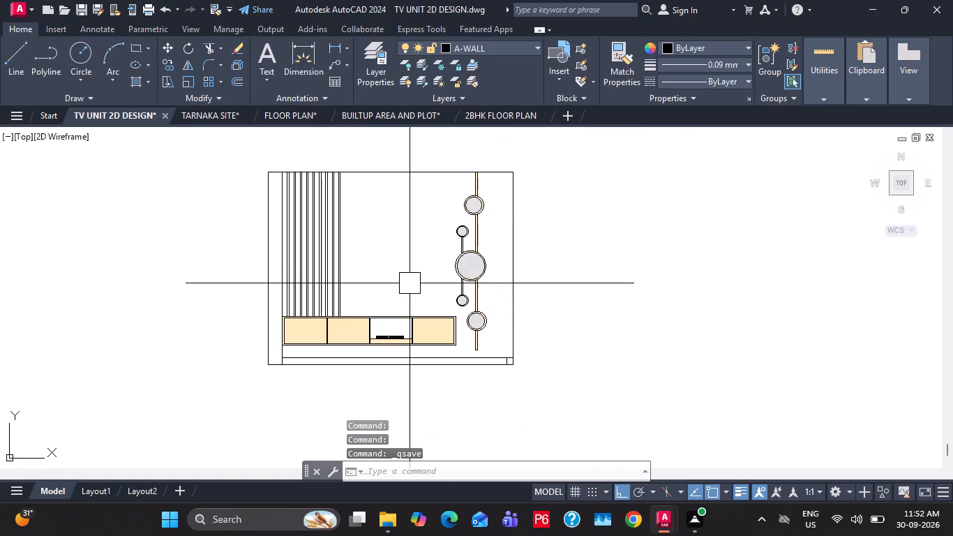
{"action": "key", "text": "r"}
{"action": "key", "text": "e"}
{"action": "key", "text": "c"}
{"action": "key", "text": "space"}
{"action": "left_click", "coordinate": [243, 149]}
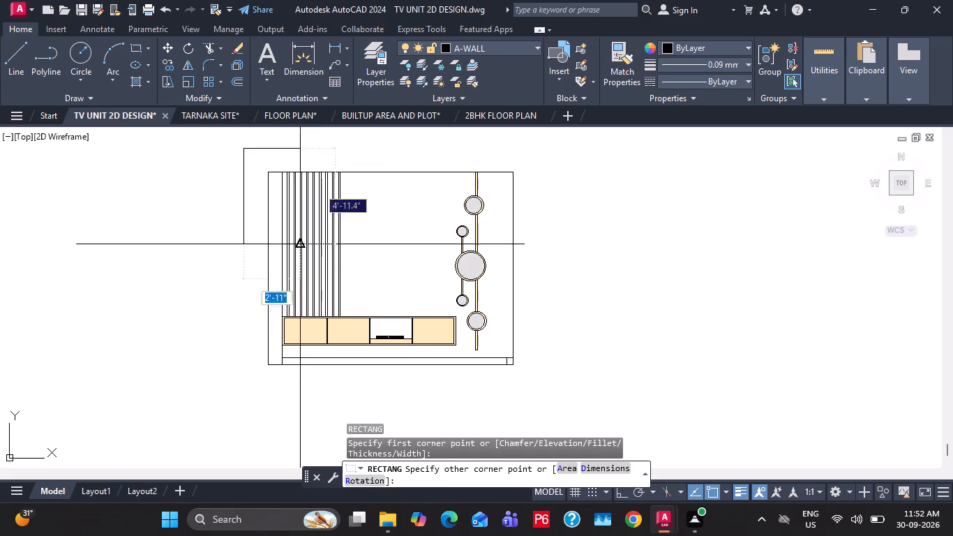
{"action": "left_click", "coordinate": [540, 389]}
{"action": "key", "text": "Escape"}
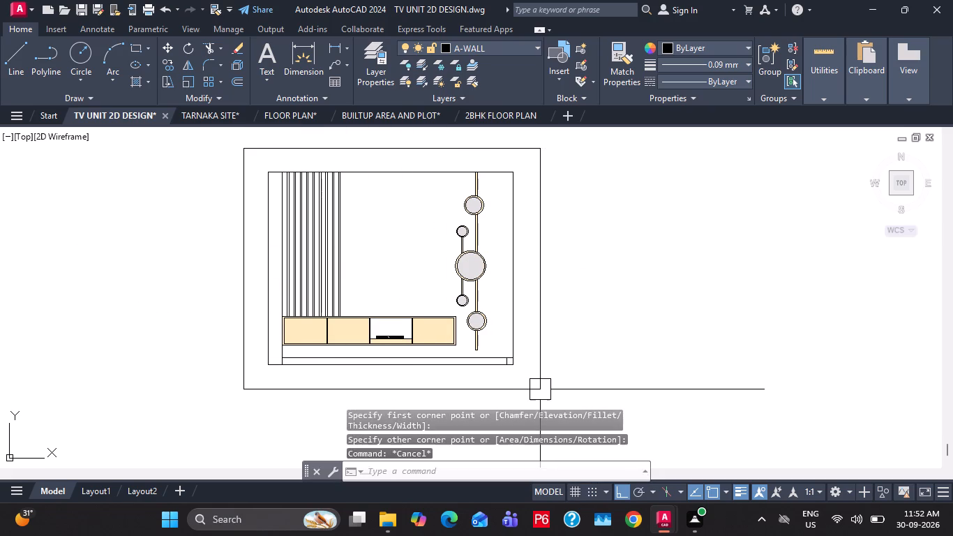
{"action": "key", "text": "Escape"}
{"action": "key", "text": "Escape"}
{"action": "key", "text": "ctrl+s"}
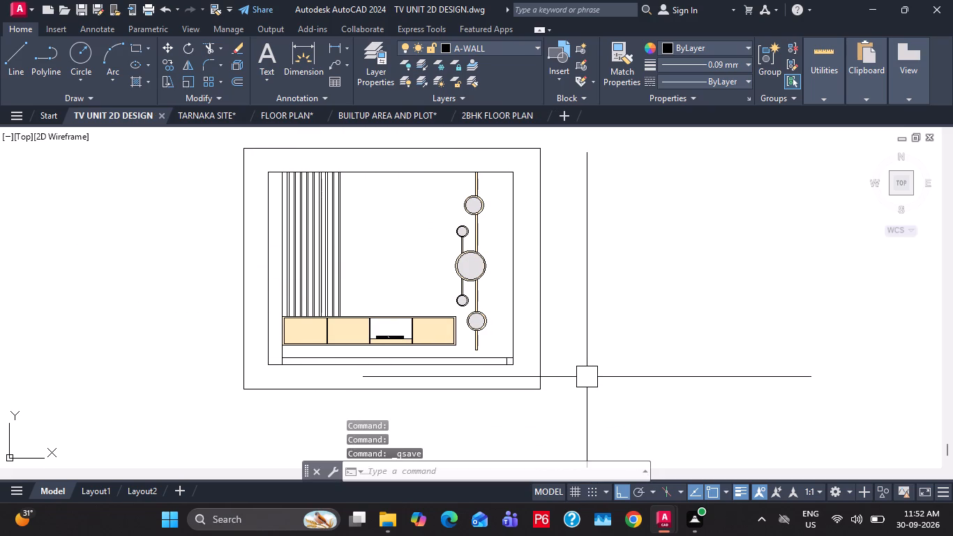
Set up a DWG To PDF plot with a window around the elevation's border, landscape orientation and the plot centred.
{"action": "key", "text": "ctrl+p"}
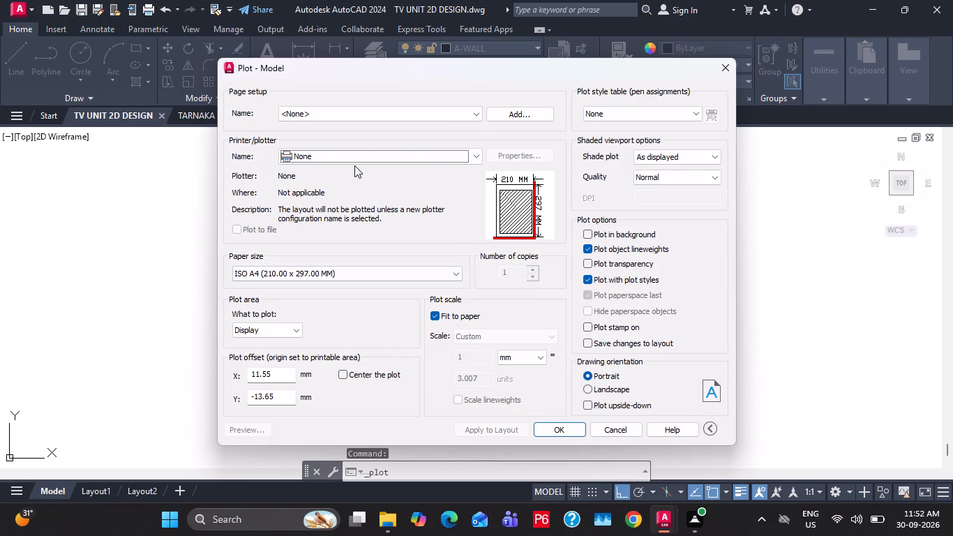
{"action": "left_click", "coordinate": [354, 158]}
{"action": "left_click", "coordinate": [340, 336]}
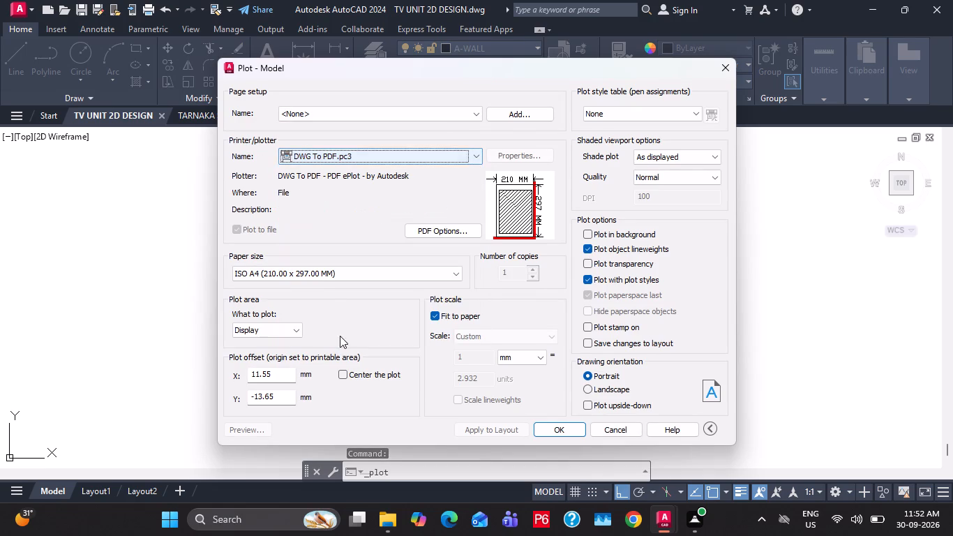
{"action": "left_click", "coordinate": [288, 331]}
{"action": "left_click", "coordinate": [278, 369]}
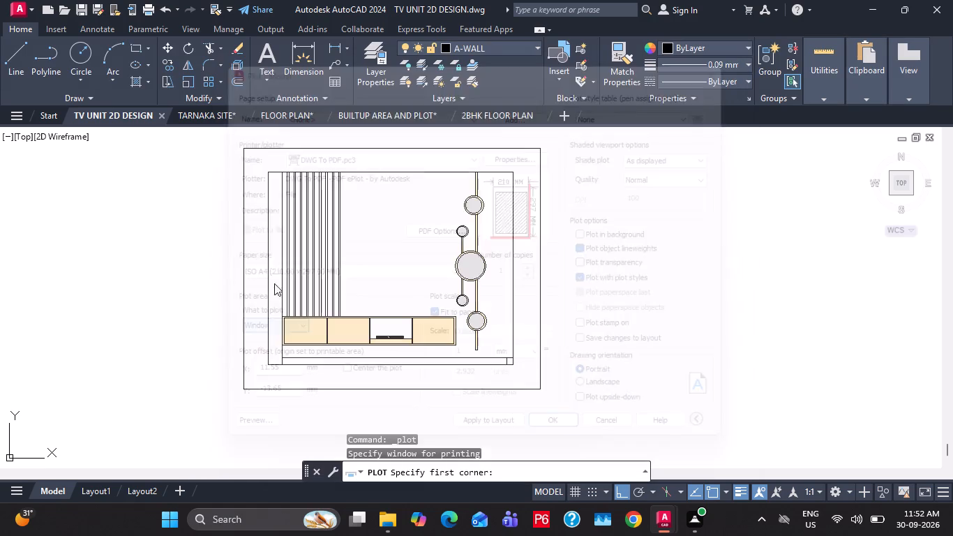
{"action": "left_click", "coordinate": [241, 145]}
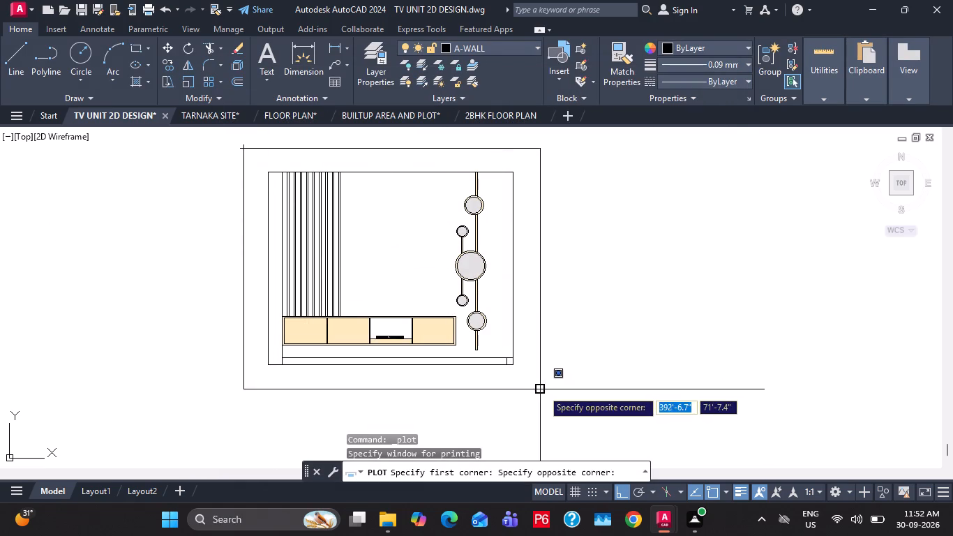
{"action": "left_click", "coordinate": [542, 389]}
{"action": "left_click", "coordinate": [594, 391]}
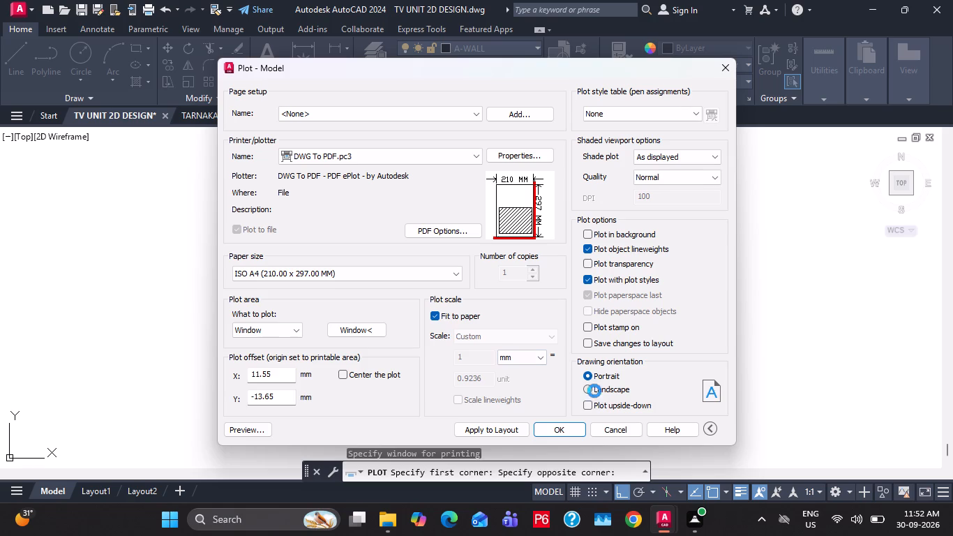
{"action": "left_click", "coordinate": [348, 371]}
Preview the plot and examine the hatching of the elevation, then close the preview and cancel the plot.
{"action": "left_click", "coordinate": [250, 431]}
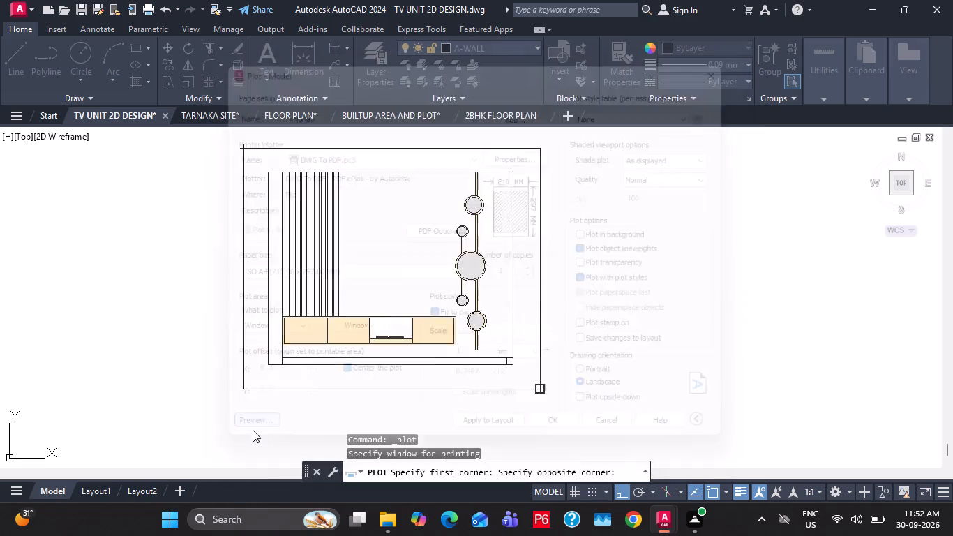
{"action": "scroll", "coordinate": [509, 333], "scroll_direction": "up", "scroll_amount": 2}
{"action": "scroll", "coordinate": [407, 295], "scroll_direction": "down", "scroll_amount": 1}
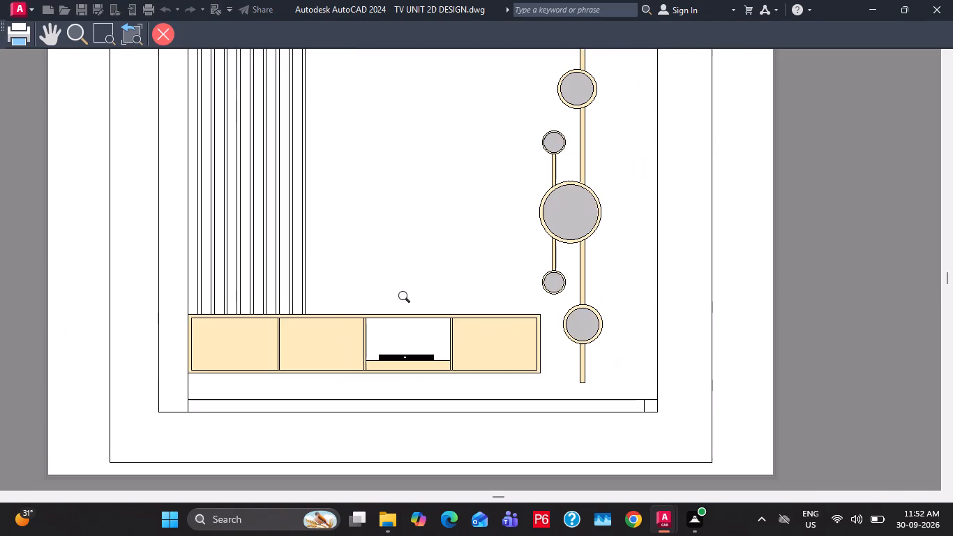
{"action": "middle_click_drag", "start_coordinate": [404, 281], "coordinate": [404, 374]}
{"action": "scroll", "coordinate": [410, 329], "scroll_direction": "down", "scroll_amount": 1}
{"action": "key", "text": "Escape"}
{"action": "key", "text": "Escape"}
{"action": "key", "text": "Escape"}
{"action": "key", "text": "Escape"}
{"action": "key", "text": "Escape"}
{"action": "key", "text": "Escape"}
{"action": "scroll", "coordinate": [422, 322], "scroll_direction": "down", "scroll_amount": 4}
{"action": "scroll", "coordinate": [390, 301], "scroll_direction": "up", "scroll_amount": 2}
Undo the recent operations back through the border rectangle and the deletion of the reference photo.
{"action": "key", "text": "ctrl+z"}
{"action": "key", "text": "ctrl+z"}
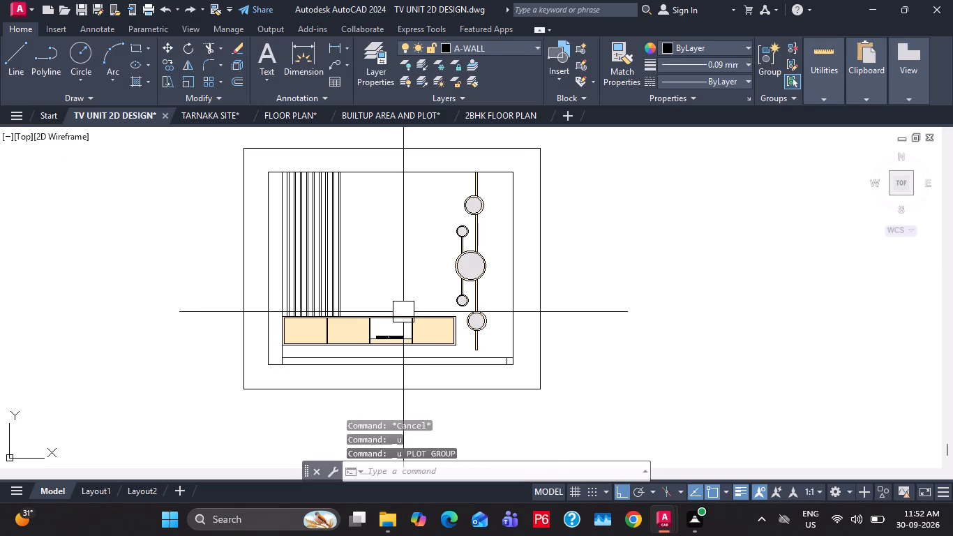
{"action": "key", "text": "ctrl+z"}
{"action": "key", "text": "ctrl+z"}
{"action": "key", "text": "ctrl+z"}
{"action": "key", "text": "ctrl+z"}
{"action": "key", "text": "ctrl+z"}
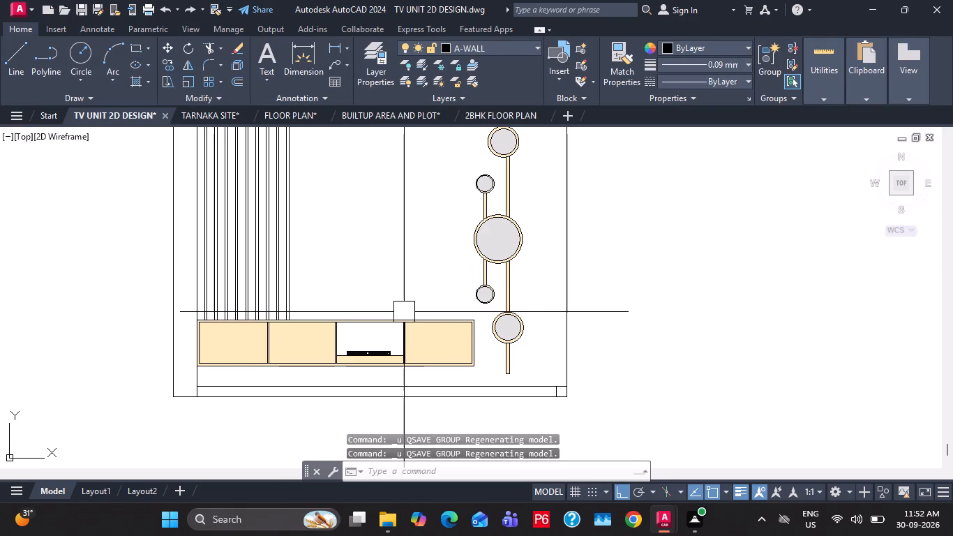
{"action": "key", "text": "ctrl+z"}
{"action": "key", "text": "ctrl+z"}
{"action": "key", "text": "ctrl+z"}
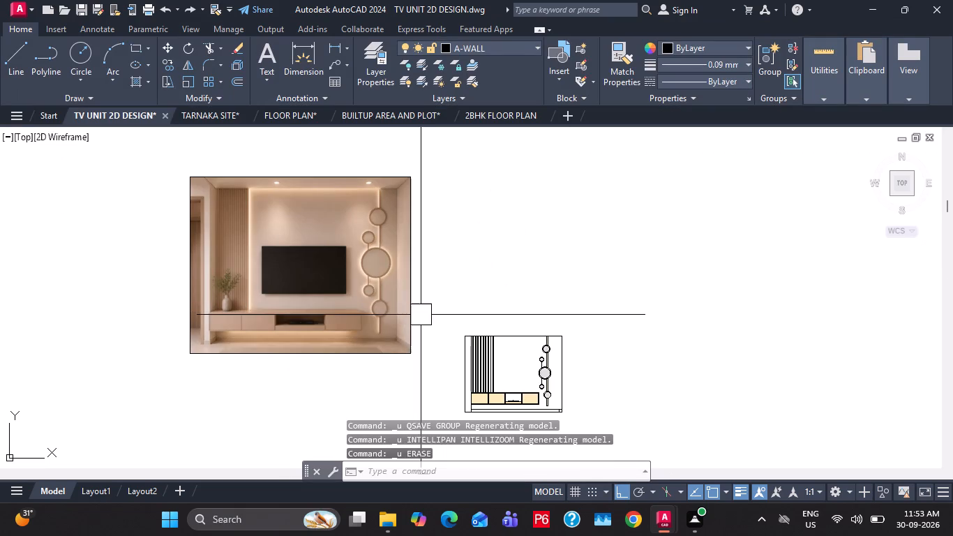
Delete the TV unit reference photo beside the elevation.
{"action": "scroll", "coordinate": [241, 244], "scroll_direction": "up", "scroll_amount": 4}
{"action": "scroll", "coordinate": [249, 230], "scroll_direction": "down", "scroll_amount": 2}
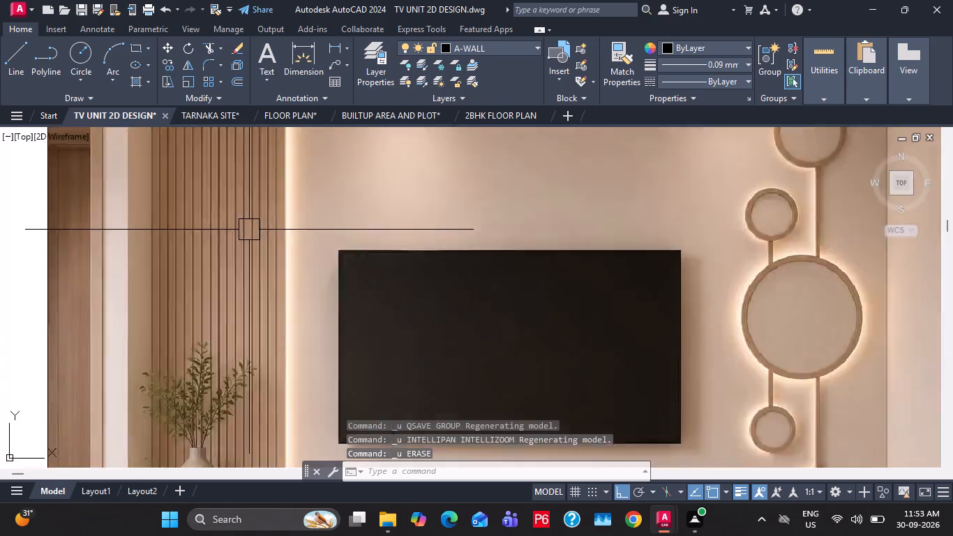
{"action": "scroll", "coordinate": [249, 230], "scroll_direction": "down", "scroll_amount": 4}
{"action": "left_click", "coordinate": [315, 218]}
{"action": "key", "text": "Delete"}
Hatch the nine wide vertical slats above the TV cabinet using the current green pattern.
{"action": "scroll", "coordinate": [360, 292], "scroll_direction": "up", "scroll_amount": 7}
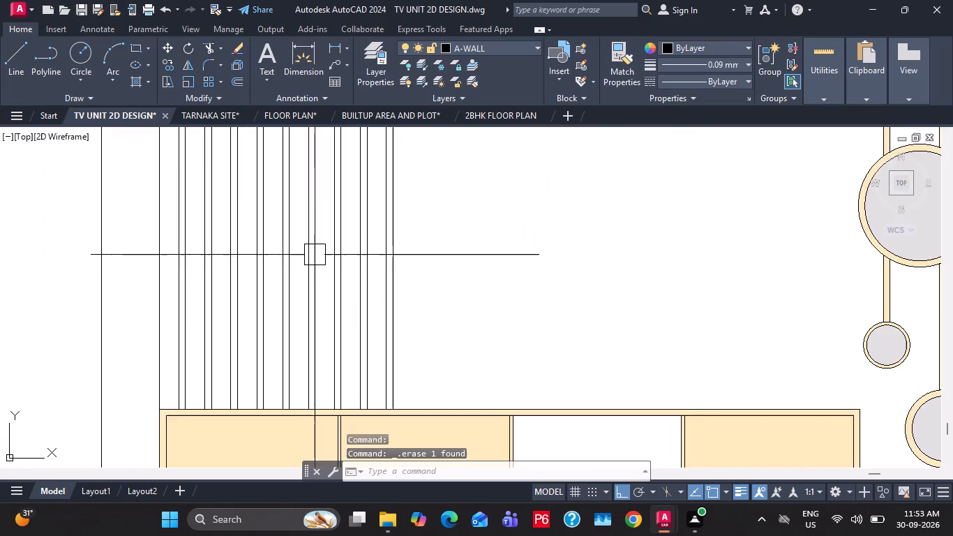
{"action": "middle_click_drag", "start_coordinate": [313, 267], "coordinate": [356, 260]}
{"action": "type", "text": "HA"}
{"action": "key", "text": "space"}
{"action": "left_click", "coordinate": [217, 304]}
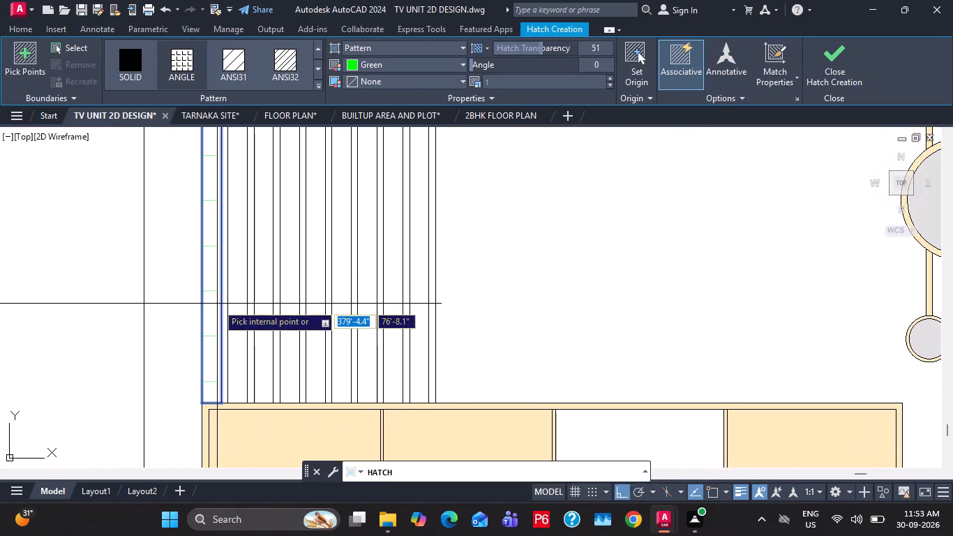
{"action": "left_click", "coordinate": [242, 307]}
{"action": "left_click", "coordinate": [269, 307]}
{"action": "left_click", "coordinate": [290, 306]}
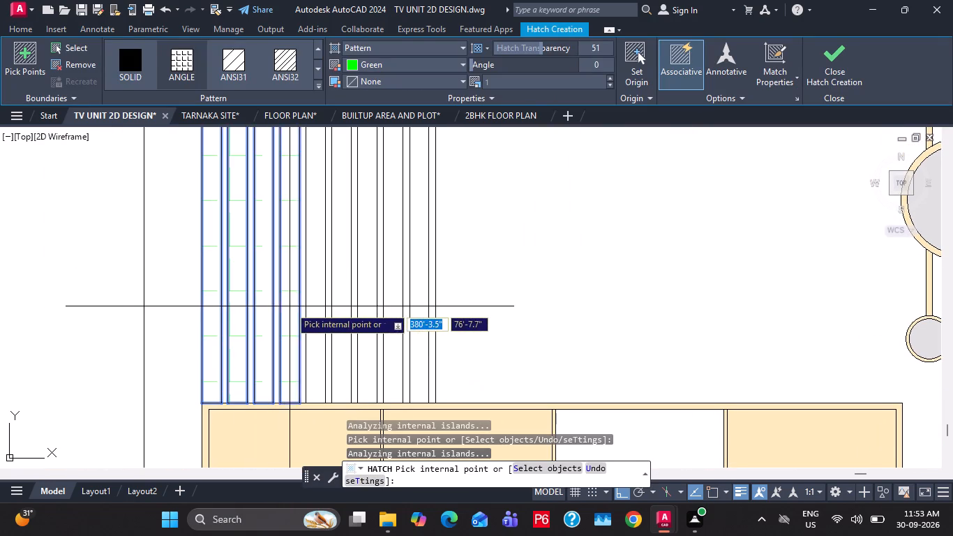
{"action": "left_click", "coordinate": [317, 313]}
{"action": "left_click", "coordinate": [344, 315]}
{"action": "left_click", "coordinate": [371, 315]}
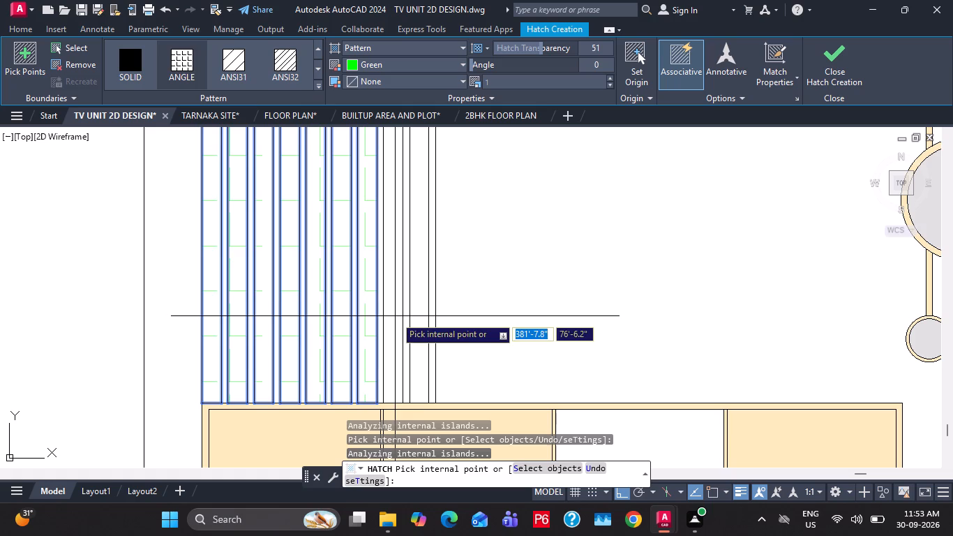
{"action": "left_click", "coordinate": [396, 316]}
{"action": "left_click", "coordinate": [425, 322]}
{"action": "key", "text": "Escape"}
{"action": "key", "text": "Escape"}
Match the slat hatch to the TV cabinet's solid beige hatch and save the drawing.
{"action": "scroll", "coordinate": [421, 311], "scroll_direction": "down", "scroll_amount": 2}
{"action": "middle_click_drag", "start_coordinate": [424, 319], "coordinate": [421, 304]}
{"action": "key", "text": "m"}
{"action": "key", "text": "a"}
{"action": "key", "text": "space"}
{"action": "scroll", "coordinate": [435, 380], "scroll_direction": "up", "scroll_amount": 4}
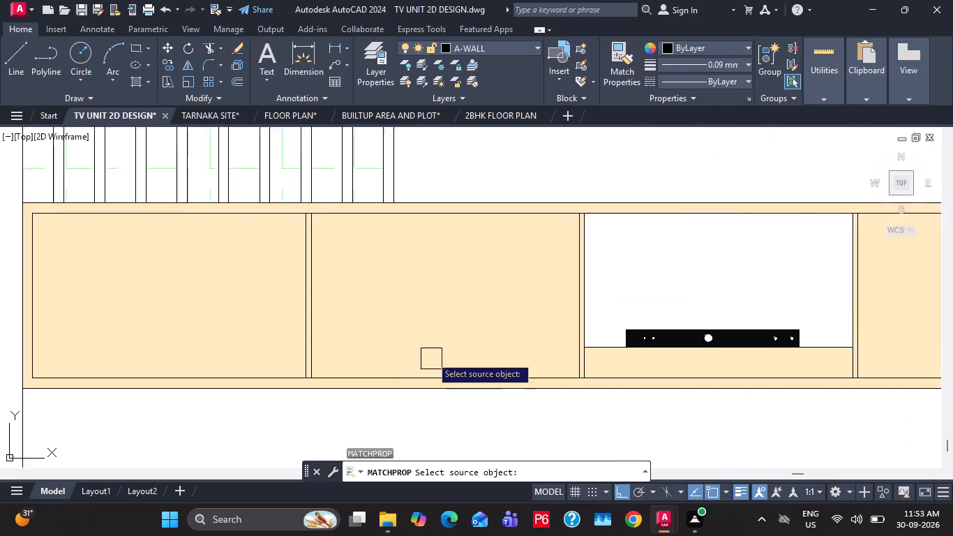
{"action": "left_click", "coordinate": [429, 341]}
{"action": "middle_click_drag", "start_coordinate": [384, 295], "coordinate": [408, 348]}
{"action": "scroll", "coordinate": [409, 348], "scroll_direction": "down", "scroll_amount": 1}
{"action": "scroll", "coordinate": [354, 207], "scroll_direction": "up", "scroll_amount": 3}
{"action": "left_click", "coordinate": [414, 168]}
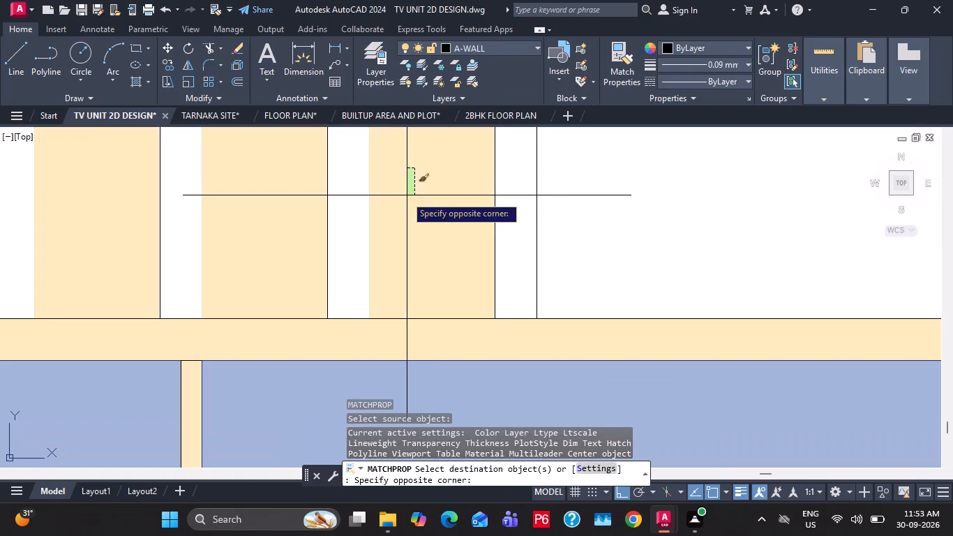
{"action": "left_click", "coordinate": [396, 187]}
{"action": "key", "text": "Escape"}
{"action": "scroll", "coordinate": [404, 209], "scroll_direction": "down", "scroll_amount": 4}
{"action": "key", "text": "Escape"}
{"action": "middle_click_drag", "start_coordinate": [439, 219], "coordinate": [406, 330]}
{"action": "scroll", "coordinate": [409, 317], "scroll_direction": "down", "scroll_amount": 3}
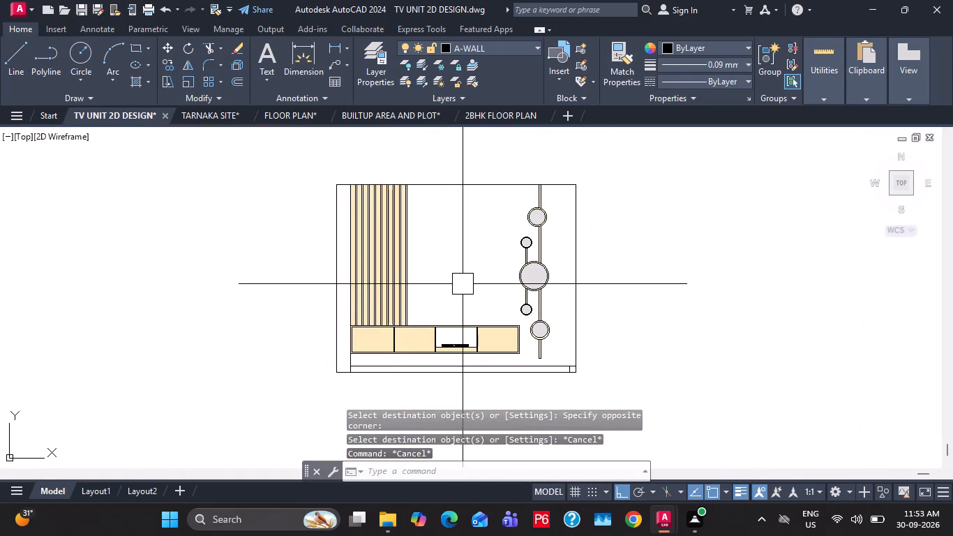
{"action": "key", "text": "Escape"}
{"action": "scroll", "coordinate": [407, 288], "scroll_direction": "up", "scroll_amount": 1}
{"action": "key", "text": "ctrl+s"}
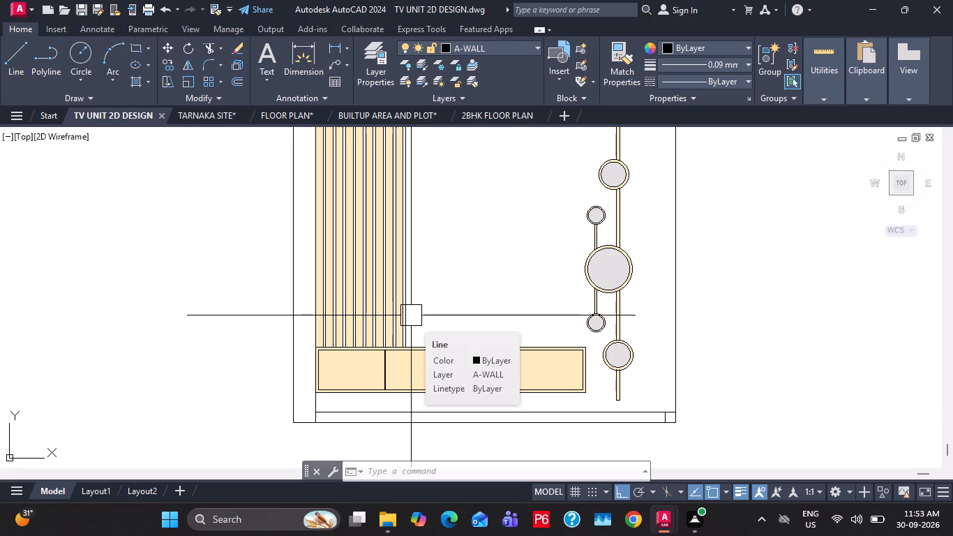
{"action": "key", "text": "Escape"}
{"action": "key", "text": "Escape"}
{"action": "key", "text": "ctrl+s"}
Offset the slat panel's last vertical line 3" toward the open wall area.
{"action": "scroll", "coordinate": [390, 308], "scroll_direction": "up", "scroll_amount": 3}
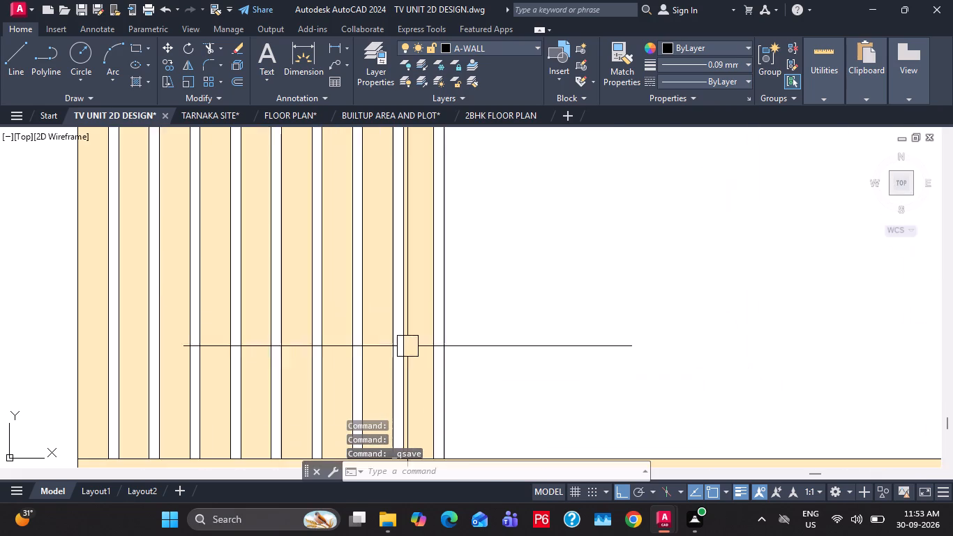
{"action": "scroll", "coordinate": [486, 342], "scroll_direction": "down", "scroll_amount": 2}
{"action": "middle_click_drag", "start_coordinate": [516, 298], "coordinate": [488, 327]}
{"action": "type", "text": "O"}
{"action": "key", "text": "space"}
{"action": "key", "text": "3"}
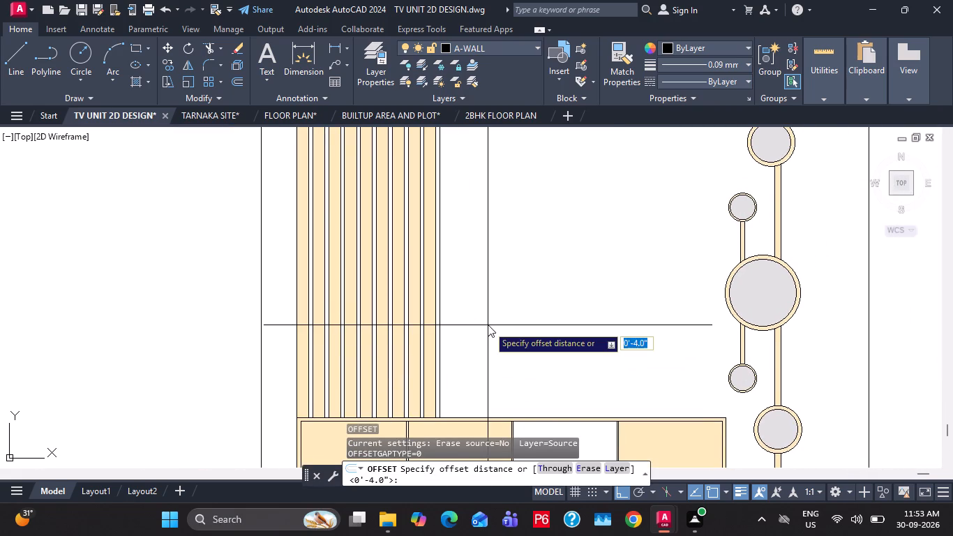
{"action": "key", "text": "shift+quotedbl"}
{"action": "key", "text": "Return"}
{"action": "scroll", "coordinate": [461, 322], "scroll_direction": "up", "scroll_amount": 1}
{"action": "left_click_drag", "start_coordinate": [433, 305], "coordinate": [449, 301]}
{"action": "left_click", "coordinate": [487, 295]}
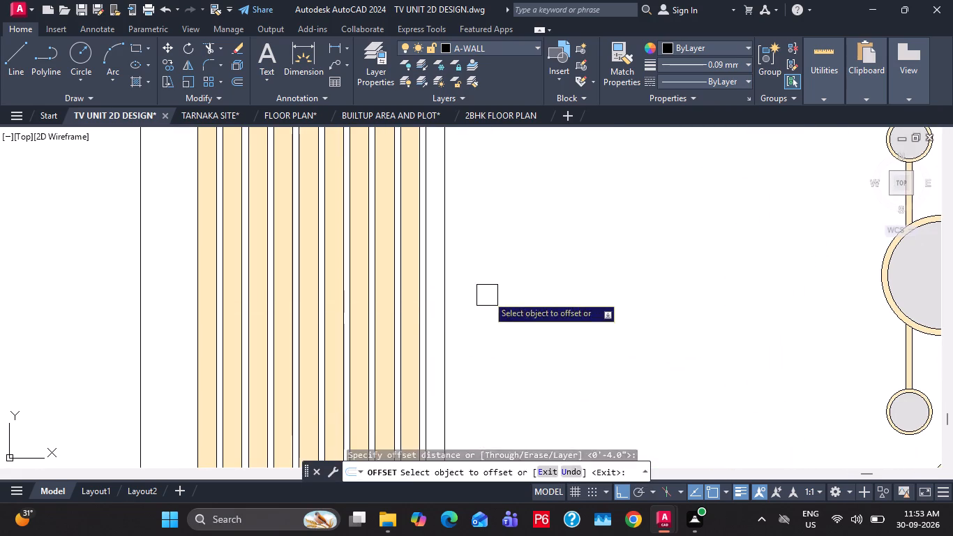
{"action": "key", "text": "Escape"}
{"action": "key", "text": "Escape"}
{"action": "scroll", "coordinate": [488, 295], "scroll_direction": "down", "scroll_amount": 1}
Hatch the new end strip of the slat panel using the current green pattern.
{"action": "key", "text": "h"}
{"action": "type", "text": "A"}
{"action": "key", "text": "space"}
{"action": "left_click", "coordinate": [453, 299]}
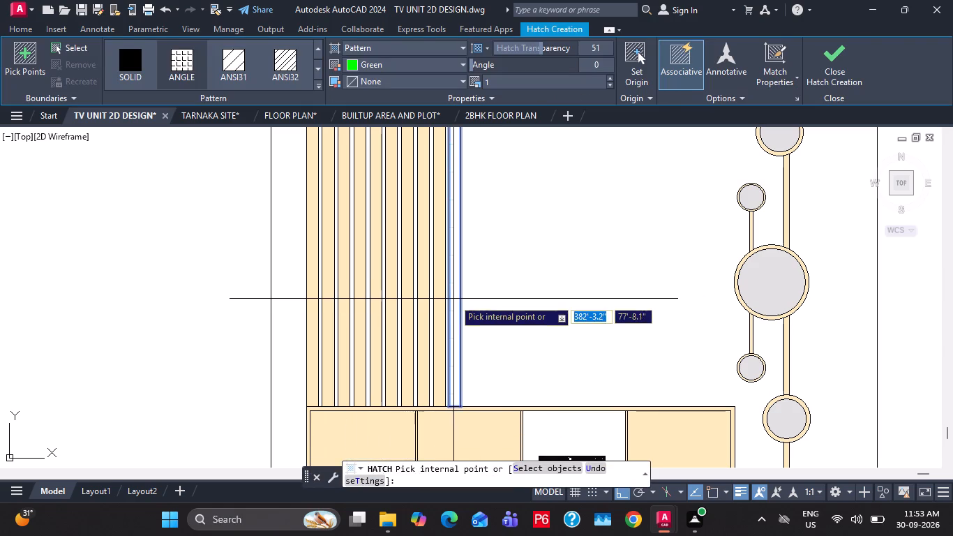
{"action": "key", "text": "Escape"}
{"action": "key", "text": "Escape"}
Match the end strip's hatch to the neighbouring slat's solid beige hatch and save the drawing.
{"action": "type", "text": "MA"}
{"action": "key", "text": "space"}
{"action": "scroll", "coordinate": [435, 311], "scroll_direction": "up", "scroll_amount": 4}
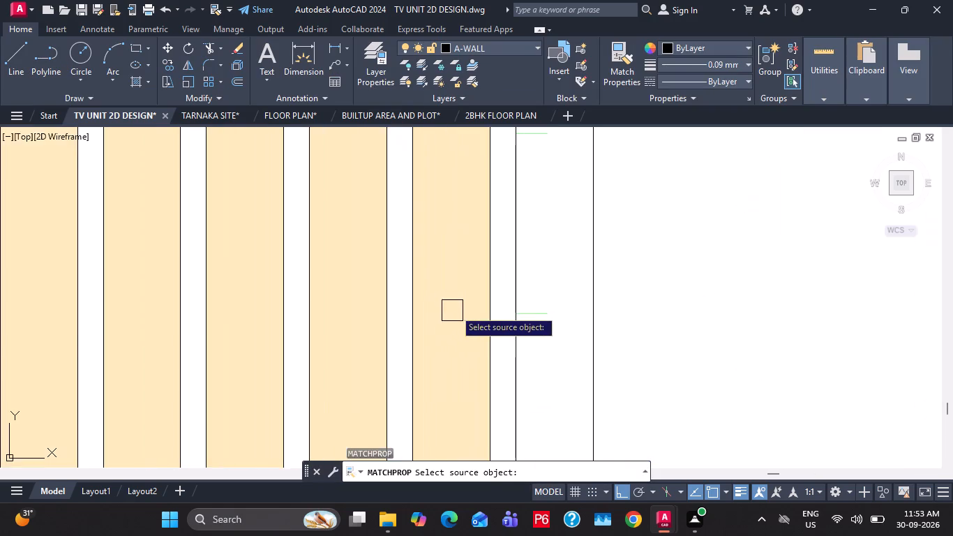
{"action": "left_click", "coordinate": [454, 309]}
{"action": "left_click", "coordinate": [542, 318]}
{"action": "key", "text": "Escape"}
{"action": "scroll", "coordinate": [530, 299], "scroll_direction": "down", "scroll_amount": 6}
{"action": "key", "text": "Escape"}
{"action": "middle_click_drag", "start_coordinate": [549, 256], "coordinate": [467, 299]}
{"action": "key", "text": "Escape"}
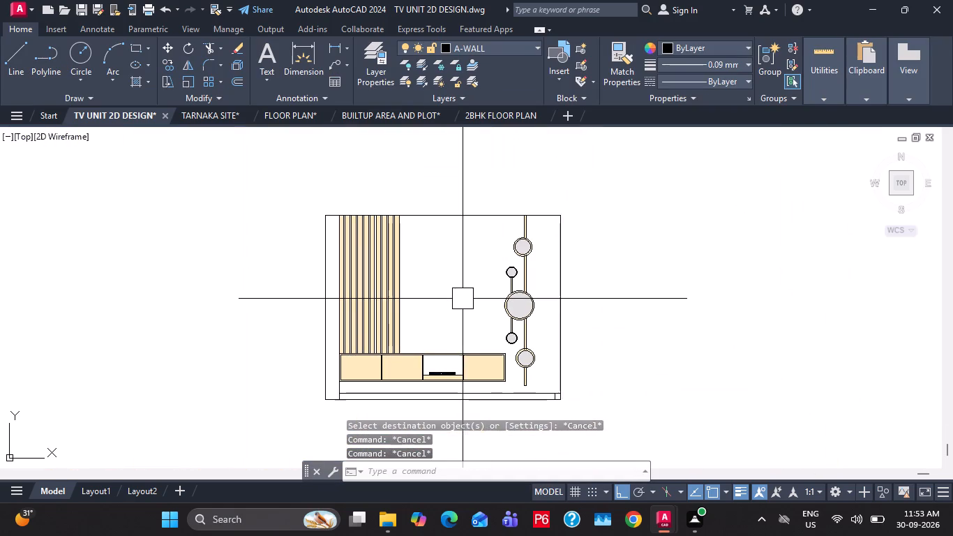
{"action": "key", "text": "Escape"}
{"action": "key", "text": "ctrl+s"}
Examine the cabinet, slat panel and circular wall decor up close, saving the drawing.
{"action": "scroll", "coordinate": [415, 258], "scroll_direction": "down", "scroll_amount": 4}
{"action": "scroll", "coordinate": [420, 258], "scroll_direction": "up", "scroll_amount": 3}
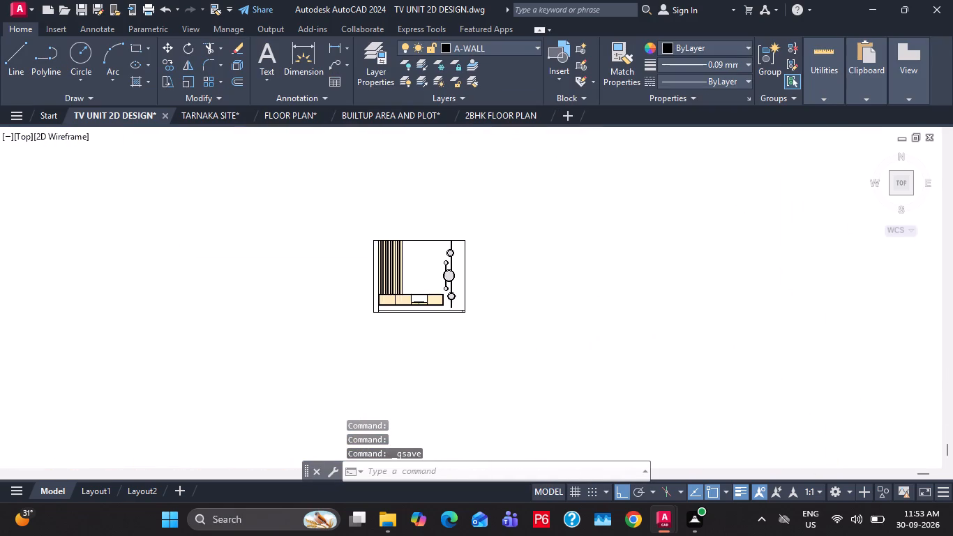
{"action": "scroll", "coordinate": [435, 319], "scroll_direction": "up", "scroll_amount": 4}
{"action": "key", "text": "ctrl+s"}
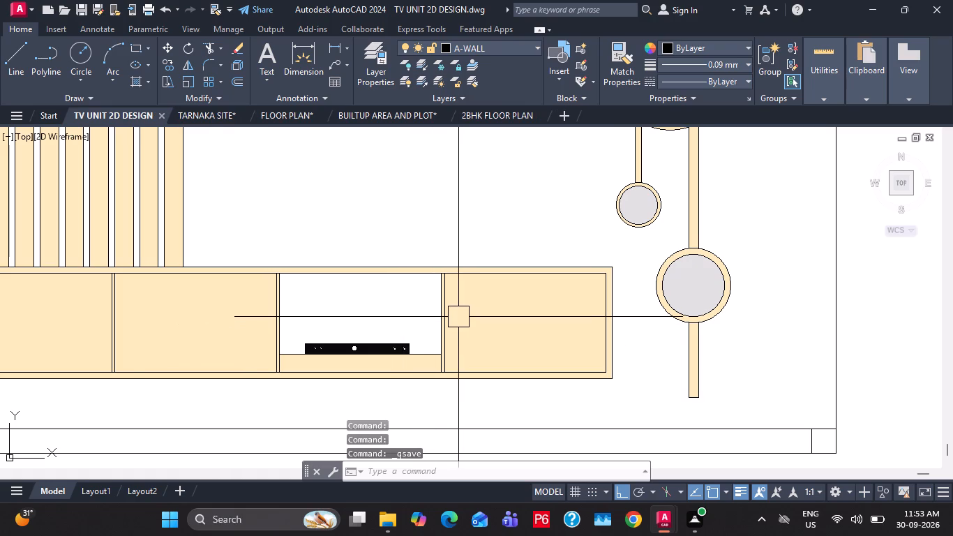
{"action": "scroll", "coordinate": [459, 316], "scroll_direction": "down", "scroll_amount": 1}
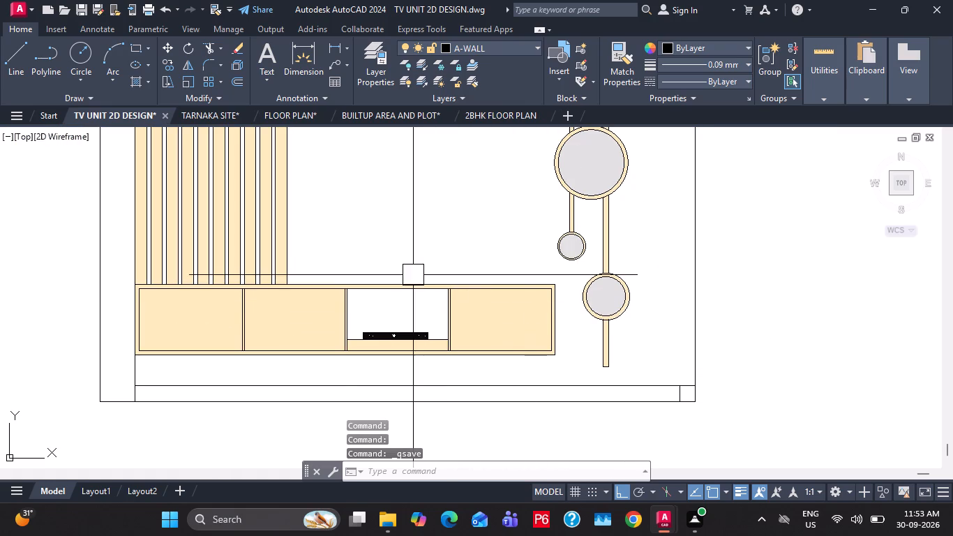
{"action": "key", "text": "ctrl+s"}
{"action": "middle_click_drag", "start_coordinate": [299, 251], "coordinate": [327, 325]}
{"action": "scroll", "coordinate": [336, 316], "scroll_direction": "down", "scroll_amount": 2}
{"action": "middle_click_drag", "start_coordinate": [348, 292], "coordinate": [351, 324]}
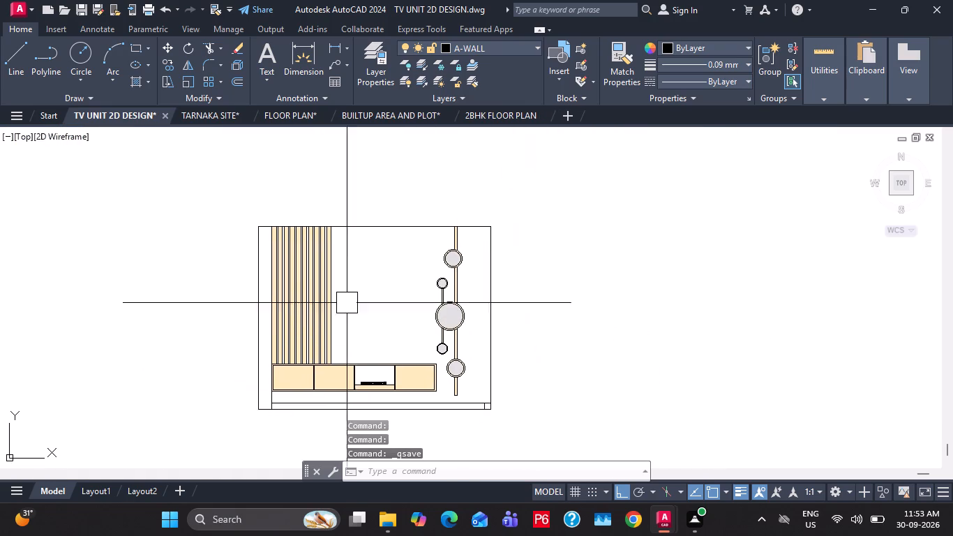
{"action": "scroll", "coordinate": [377, 251], "scroll_direction": "up", "scroll_amount": 2}
{"action": "middle_click_drag", "start_coordinate": [510, 321], "coordinate": [490, 276]}
{"action": "scroll", "coordinate": [534, 380], "scroll_direction": "up", "scroll_amount": 3}
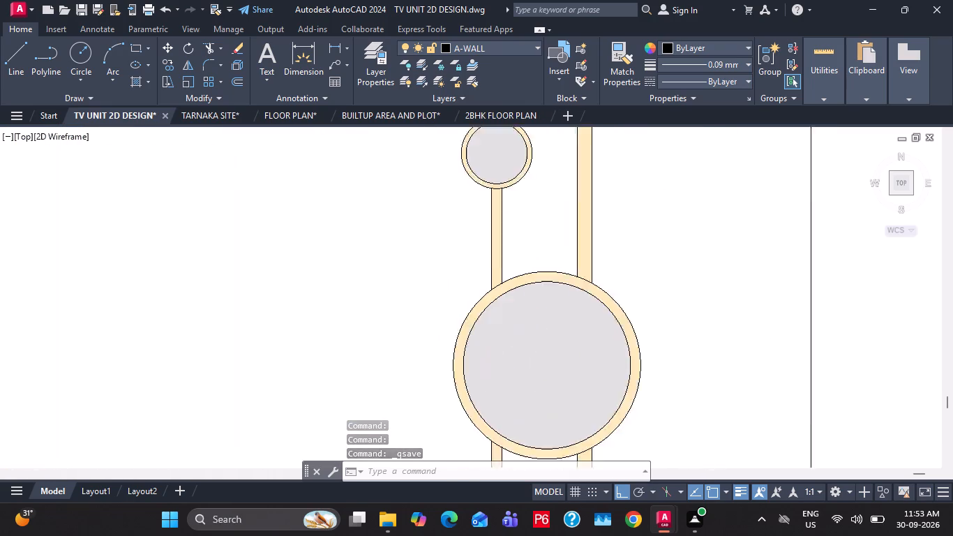
{"action": "scroll", "coordinate": [488, 285], "scroll_direction": "down", "scroll_amount": 5}
{"action": "key", "text": "Escape"}
{"action": "key", "text": "Escape"}
{"action": "key", "text": "ctrl+s"}
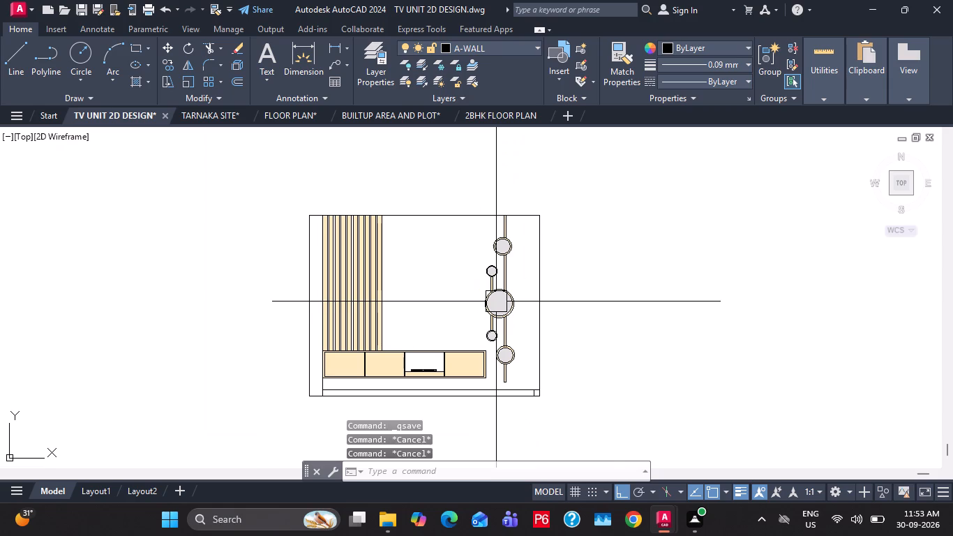
Hatch the open back wall area around the cabinet and circular decor using the current green pattern.
{"action": "middle_click_drag", "start_coordinate": [390, 300], "coordinate": [403, 265]}
{"action": "scroll", "coordinate": [423, 290], "scroll_direction": "up", "scroll_amount": 1}
{"action": "type", "text": "HA"}
{"action": "key", "text": "space"}
{"action": "left_click", "coordinate": [440, 232]}
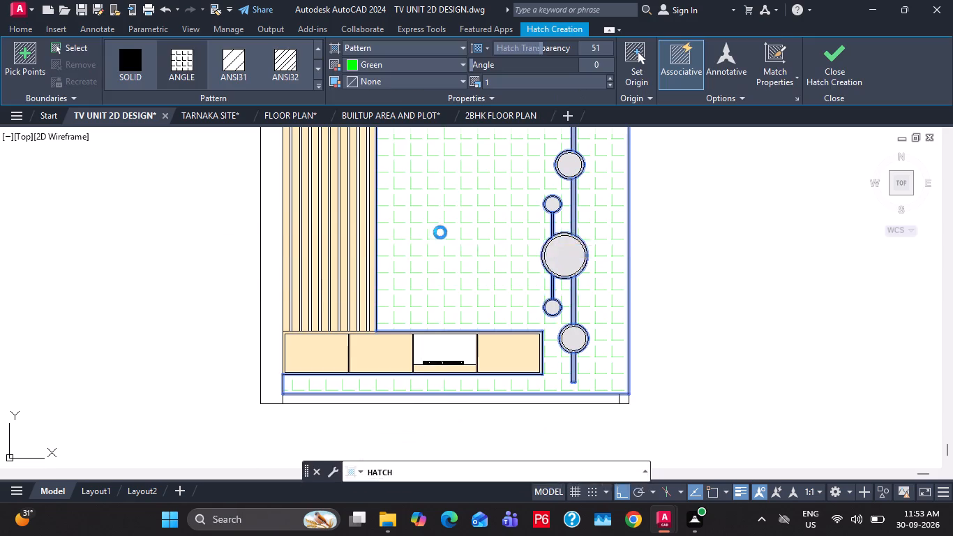
{"action": "key", "text": "Escape"}
{"action": "key", "text": "Escape"}
Match the back wall hatch to the solid grey hatch of the large decor circle.
{"action": "type", "text": "MA"}
{"action": "key", "text": "space"}
{"action": "scroll", "coordinate": [562, 258], "scroll_direction": "up", "scroll_amount": 1}
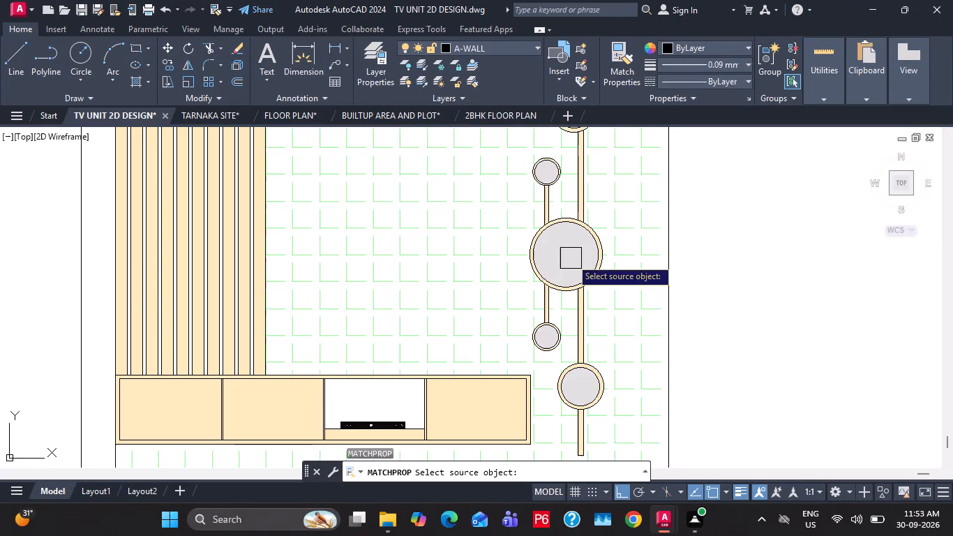
{"action": "left_click", "coordinate": [571, 258]}
{"action": "left_click", "coordinate": [398, 253]}
{"action": "key", "text": "Escape"}
{"action": "key", "text": "Escape"}
Increase the transparency of the back wall's grey hatch so it is lighter than the circles.
{"action": "scroll", "coordinate": [399, 254], "scroll_direction": "down", "scroll_amount": 1}
{"action": "left_click", "coordinate": [407, 209]}
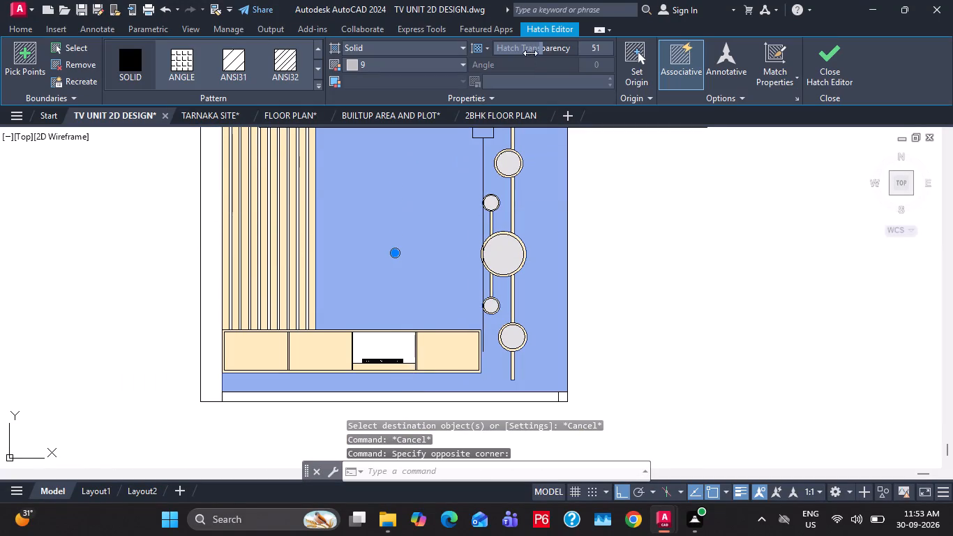
{"action": "left_click_drag", "start_coordinate": [532, 49], "coordinate": [566, 52]}
{"action": "key", "text": "Escape"}
{"action": "key", "text": "Escape"}
{"action": "key", "text": "Escape"}
{"action": "key", "text": "Escape"}
{"action": "scroll", "coordinate": [386, 256], "scroll_direction": "down", "scroll_amount": 2}
{"action": "middle_click_drag", "start_coordinate": [502, 242], "coordinate": [503, 262]}
{"action": "scroll", "coordinate": [364, 272], "scroll_direction": "up", "scroll_amount": 1}
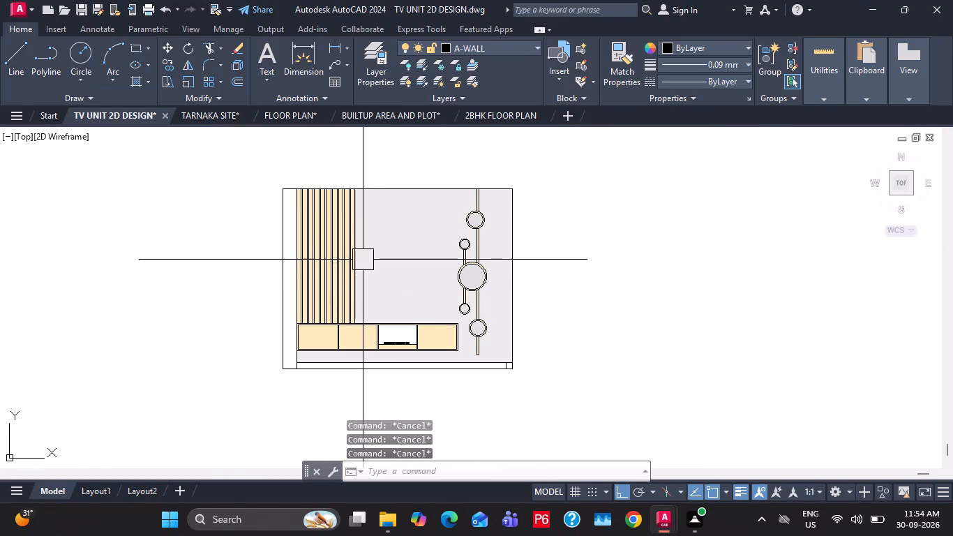
Hatch the long skirting strip beneath the cabinet with the current green ANGLE pattern.
{"action": "key", "text": "Escape"}
{"action": "key", "text": "Escape"}
{"action": "scroll", "coordinate": [402, 337], "scroll_direction": "up", "scroll_amount": 1}
{"action": "key", "text": "h"}
{"action": "type", "text": "A"}
{"action": "key", "text": "space"}
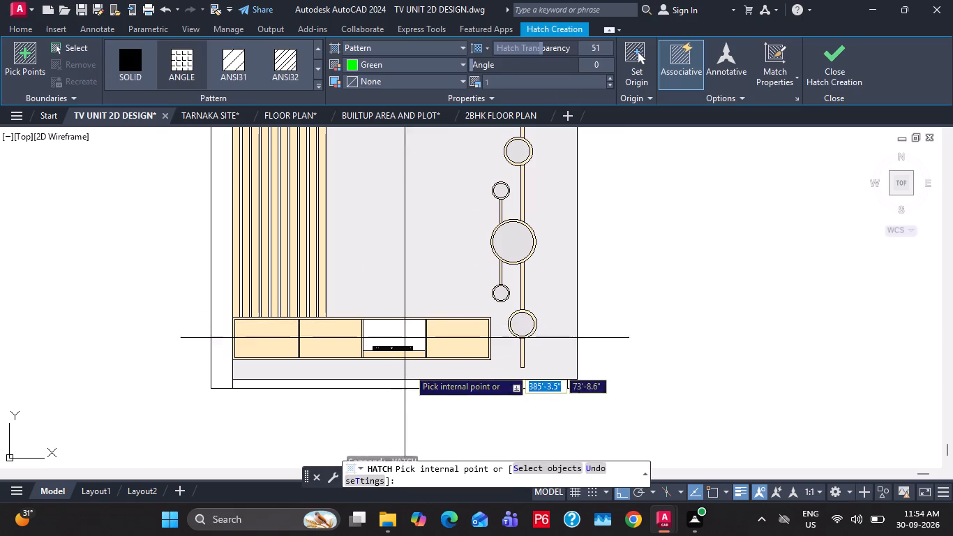
{"action": "scroll", "coordinate": [407, 385], "scroll_direction": "up", "scroll_amount": 1}
{"action": "left_click", "coordinate": [407, 387]}
{"action": "key", "text": "Escape"}
Change the skirting strip's hatch to a SOLID pattern in orange 242,103,34.
{"action": "scroll", "coordinate": [438, 382], "scroll_direction": "up", "scroll_amount": 2}
{"action": "left_click", "coordinate": [440, 387]}
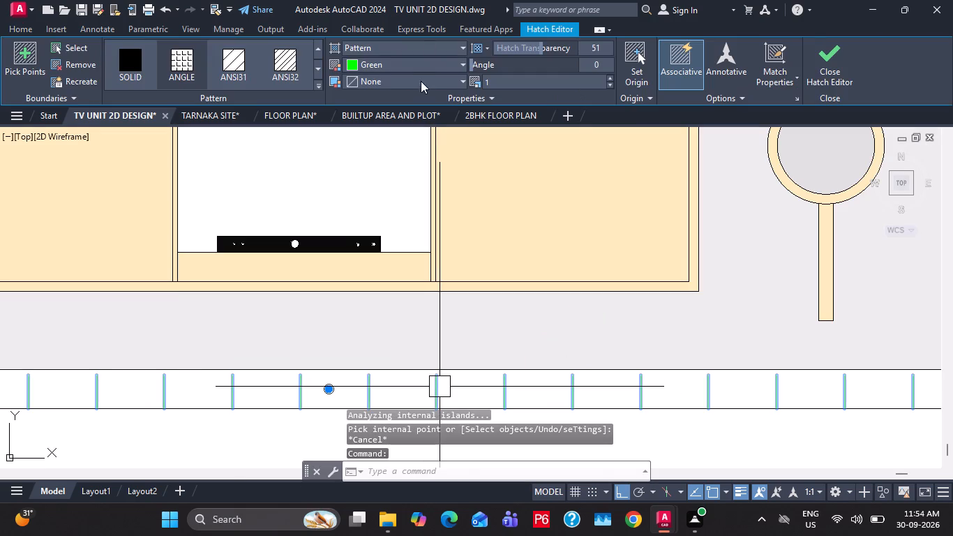
{"action": "left_click", "coordinate": [378, 65]}
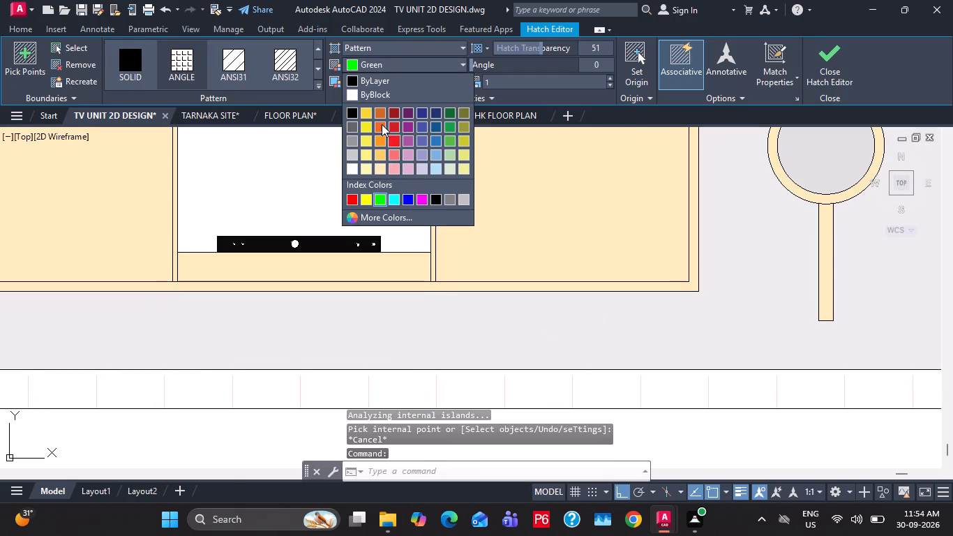
{"action": "left_click", "coordinate": [381, 123]}
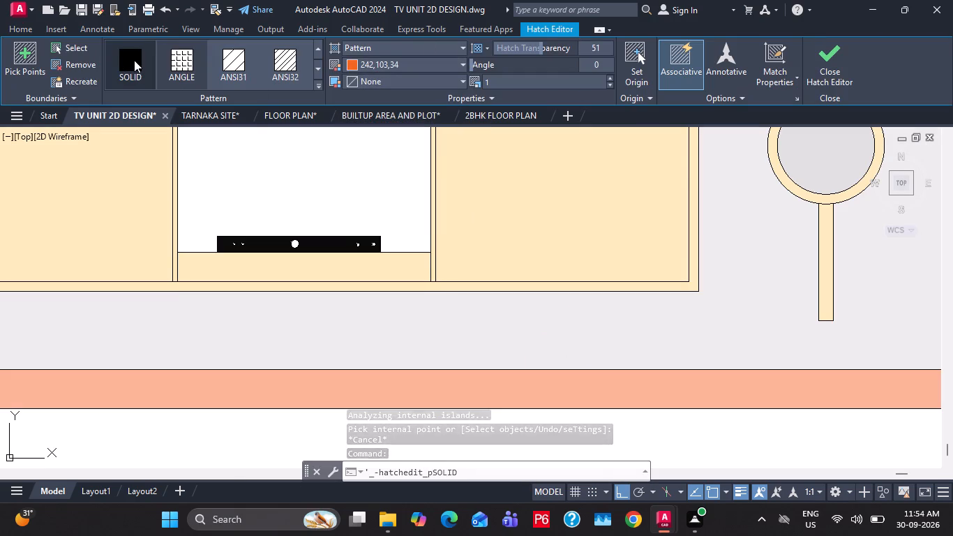
{"action": "left_click", "coordinate": [134, 60]}
{"action": "key", "text": "Escape"}
{"action": "key", "text": "Escape"}
{"action": "scroll", "coordinate": [333, 267], "scroll_direction": "down", "scroll_amount": 4}
{"action": "scroll", "coordinate": [488, 294], "scroll_direction": "up", "scroll_amount": 4}
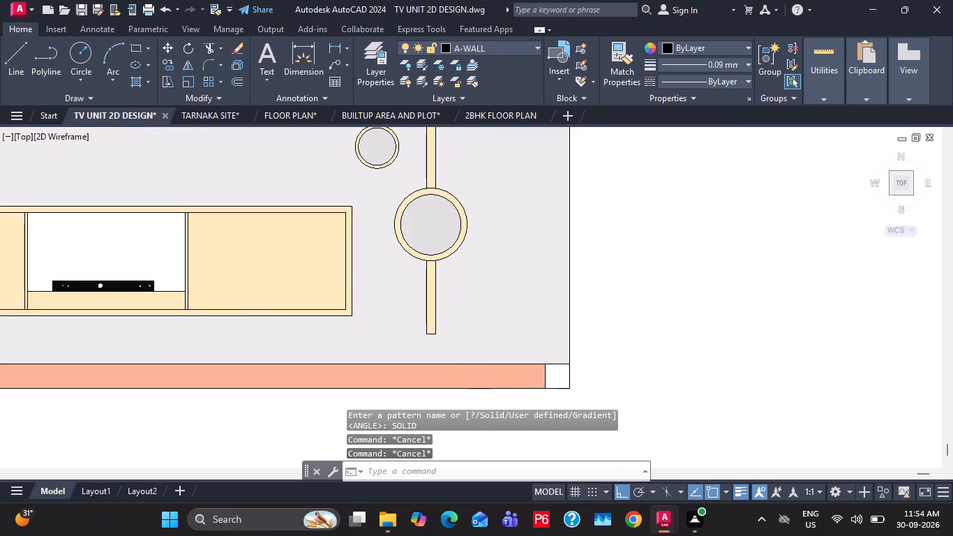
Hatch the small end block of the skirting with the current green pattern.
{"action": "middle_click_drag", "start_coordinate": [481, 335], "coordinate": [425, 296]}
{"action": "key", "text": "h"}
{"action": "key", "text": "a"}
{"action": "key", "text": "space"}
{"action": "left_click", "coordinate": [531, 359]}
{"action": "key", "text": "Escape"}
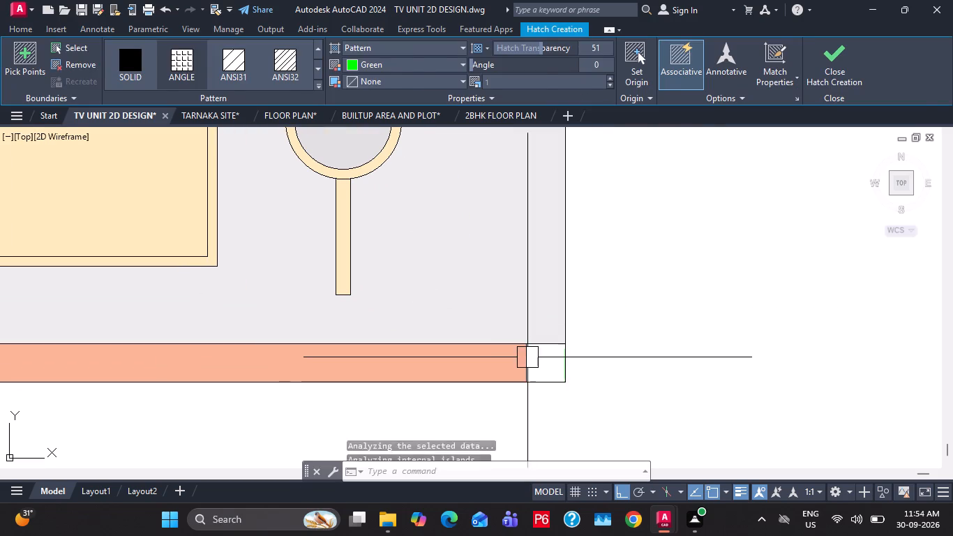
{"action": "key", "text": "Escape"}
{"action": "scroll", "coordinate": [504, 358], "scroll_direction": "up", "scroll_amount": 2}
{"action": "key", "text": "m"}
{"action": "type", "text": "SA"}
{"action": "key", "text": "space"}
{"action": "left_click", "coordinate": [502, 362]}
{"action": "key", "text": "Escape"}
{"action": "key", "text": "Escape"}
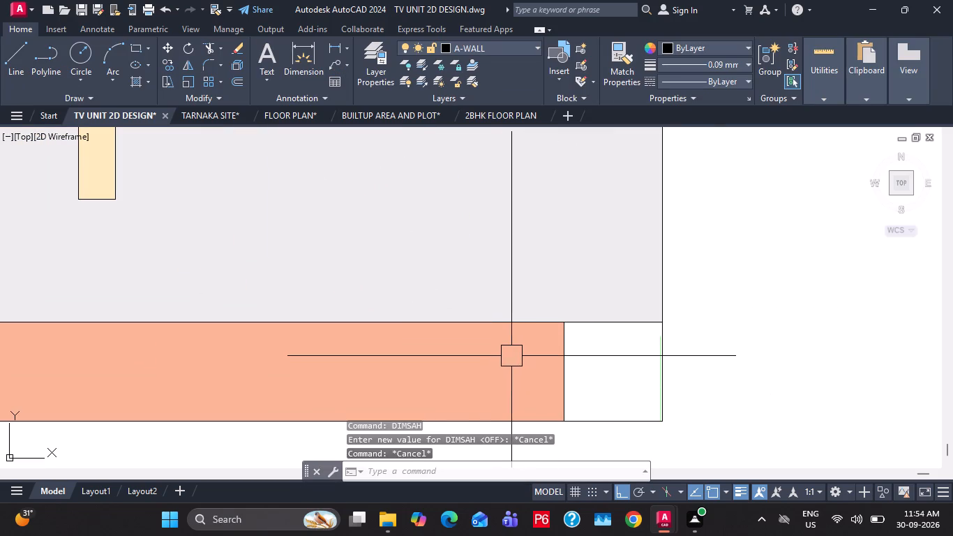
Match the skirting end block's hatch to the solid orange hatch of the long skirting strip.
{"action": "key", "text": "m"}
{"action": "key", "text": "a"}
{"action": "key", "text": "space"}
{"action": "left_click", "coordinate": [502, 359]}
{"action": "left_click", "coordinate": [617, 377]}
{"action": "left_click", "coordinate": [603, 350]}
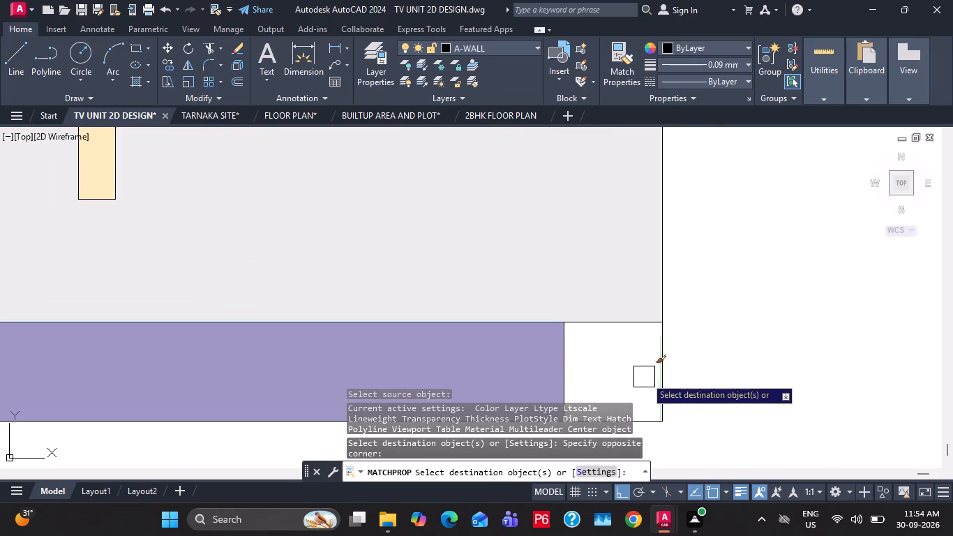
{"action": "scroll", "coordinate": [658, 381], "scroll_direction": "up", "scroll_amount": 3}
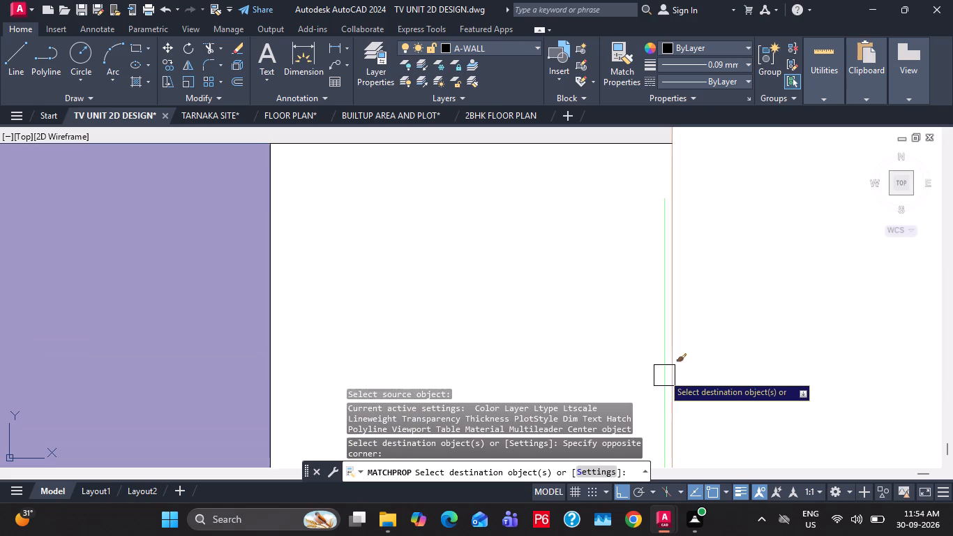
{"action": "left_click", "coordinate": [658, 363]}
{"action": "key", "text": "Escape"}
{"action": "key", "text": "Escape"}
{"action": "key", "text": "Escape"}
{"action": "key", "text": "Escape"}
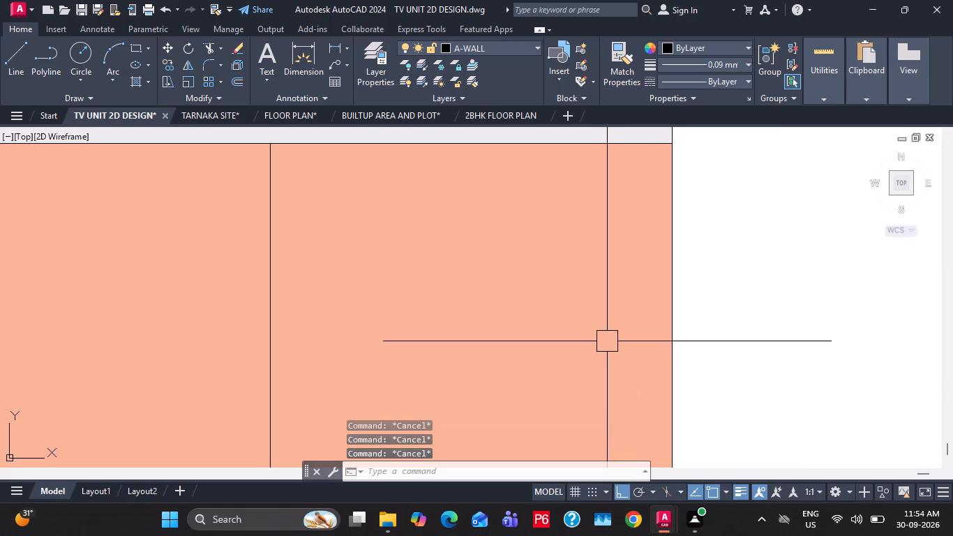
Save the TV unit drawing.
{"action": "key", "text": "ctrl+s"}
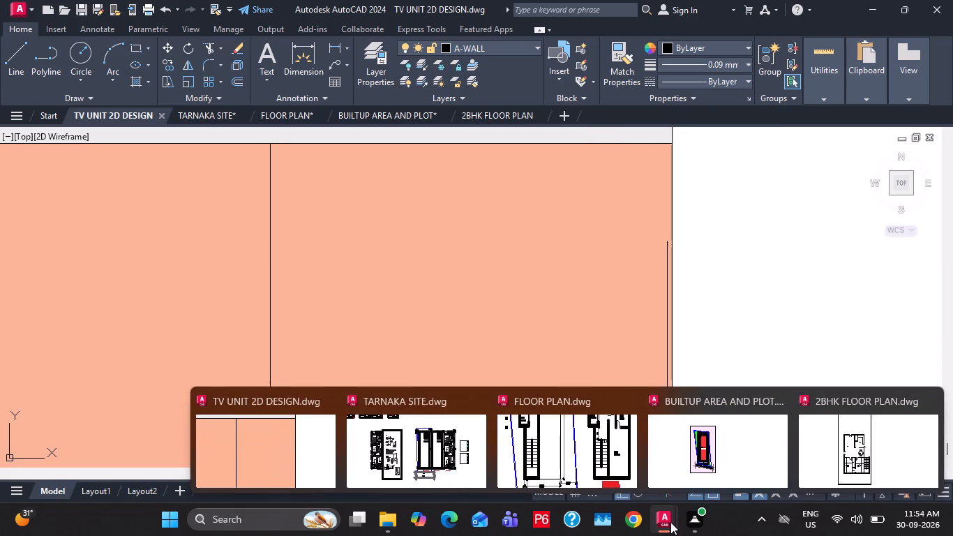
{"action": "key", "text": "Escape"}
{"action": "key", "text": "Escape"}
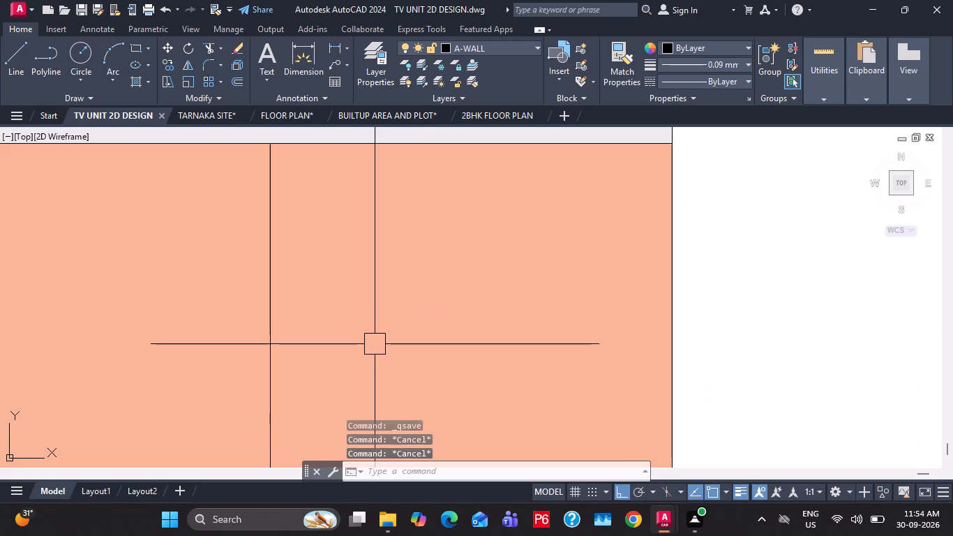
{"action": "key", "text": "Escape"}
{"action": "scroll", "coordinate": [384, 339], "scroll_direction": "down", "scroll_amount": 6}
{"action": "middle_click_drag", "start_coordinate": [338, 290], "coordinate": [455, 354]}
{"action": "key", "text": "ctrl+s"}
Draw a rectangular border around the whole TV unit elevation, leaving a small margin on all sides.
{"action": "scroll", "coordinate": [440, 346], "scroll_direction": "down", "scroll_amount": 2}
{"action": "middle_click_drag", "start_coordinate": [286, 310], "coordinate": [315, 352]}
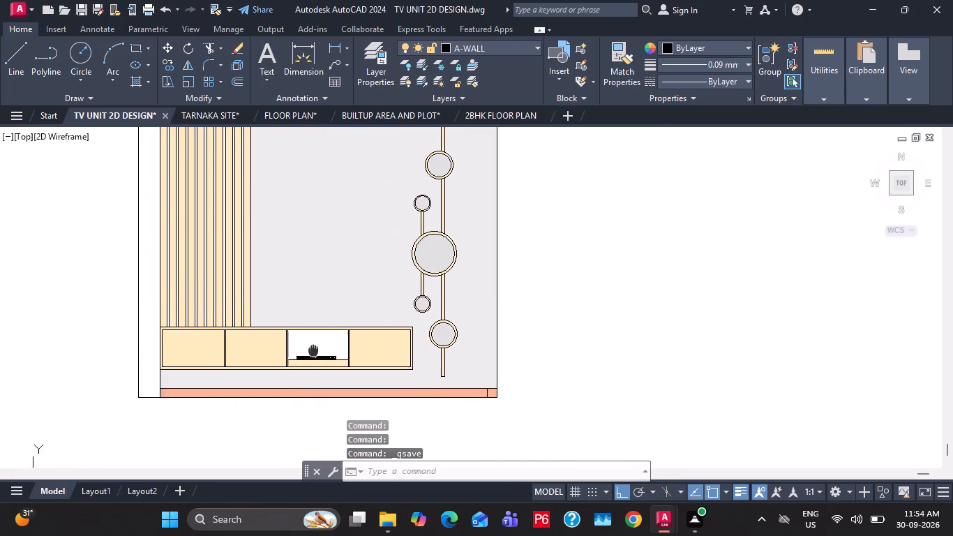
{"action": "middle_click_drag", "start_coordinate": [315, 352], "coordinate": [315, 355]}
{"action": "scroll", "coordinate": [317, 346], "scroll_direction": "down", "scroll_amount": 2}
{"action": "type", "text": "REC"}
{"action": "key", "text": "space"}
{"action": "left_click", "coordinate": [237, 247]}
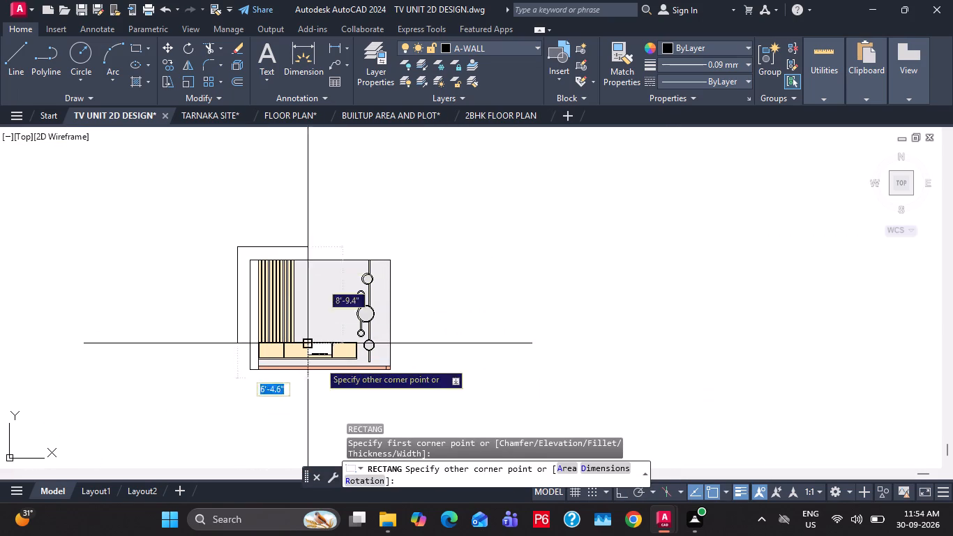
{"action": "left_click", "coordinate": [404, 383]}
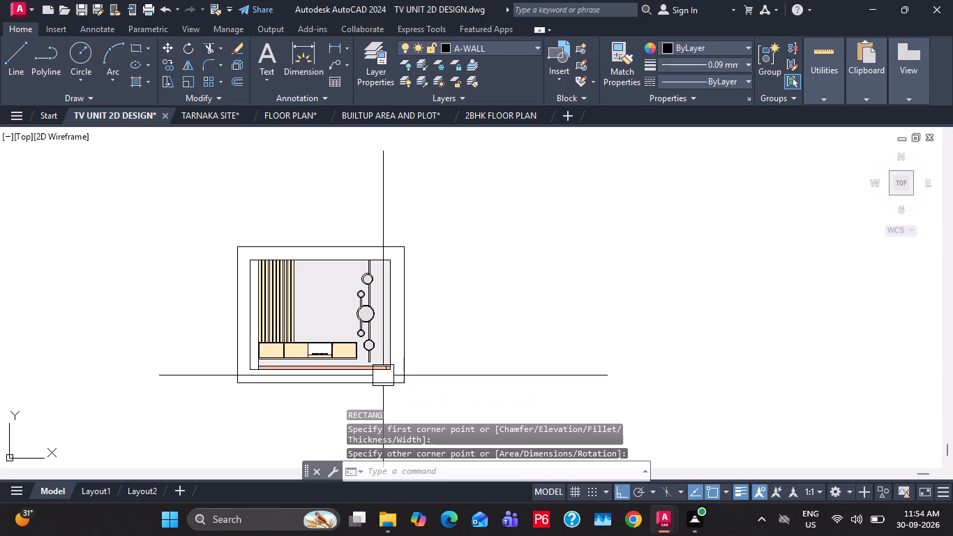
Stretch the border's left and top edges outward to widen the margin around the elevation.
{"action": "left_click", "coordinate": [240, 313]}
{"action": "left_click", "coordinate": [238, 314]}
{"action": "left_click", "coordinate": [220, 313]}
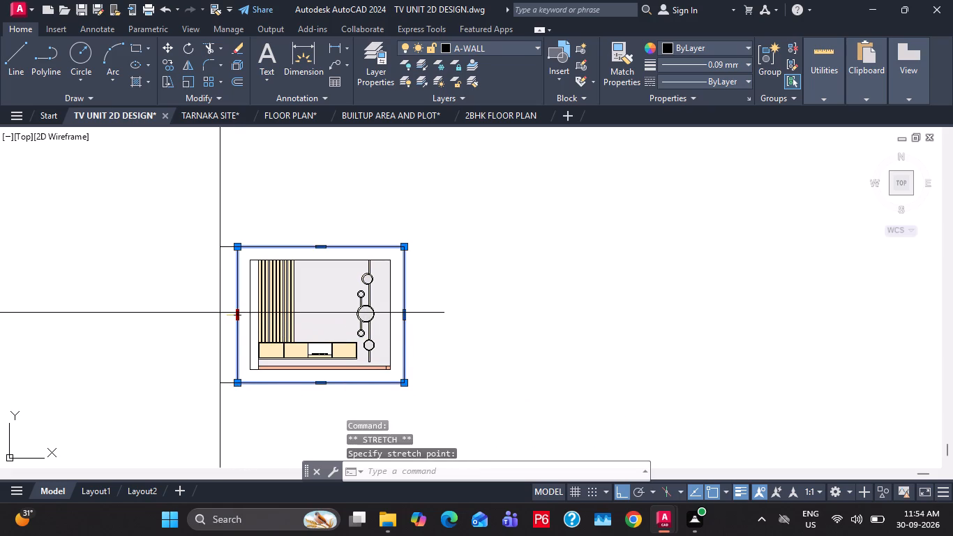
{"action": "key", "text": "Escape"}
{"action": "key", "text": "Escape"}
{"action": "scroll", "coordinate": [328, 254], "scroll_direction": "up", "scroll_amount": 1}
{"action": "key", "text": "Escape"}
{"action": "left_click", "coordinate": [331, 241]}
{"action": "left_click", "coordinate": [303, 244]}
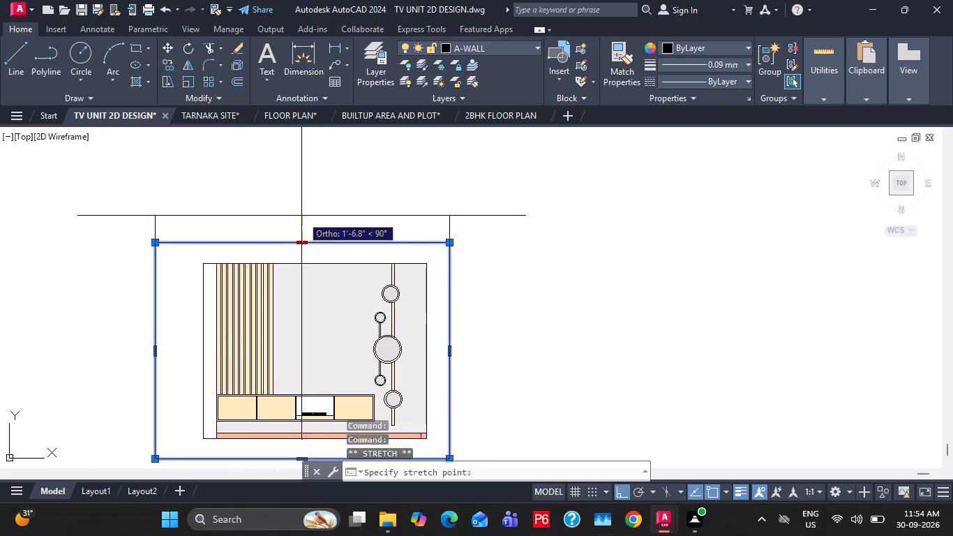
{"action": "left_click", "coordinate": [301, 227]}
{"action": "key", "text": "Escape"}
{"action": "key", "text": "Escape"}
Stretch the border's bottom and right edges outward to widen the margin around the elevation.
{"action": "scroll", "coordinate": [363, 272], "scroll_direction": "down", "scroll_amount": 1}
{"action": "middle_click_drag", "start_coordinate": [434, 364], "coordinate": [453, 303]}
{"action": "left_click", "coordinate": [400, 338]}
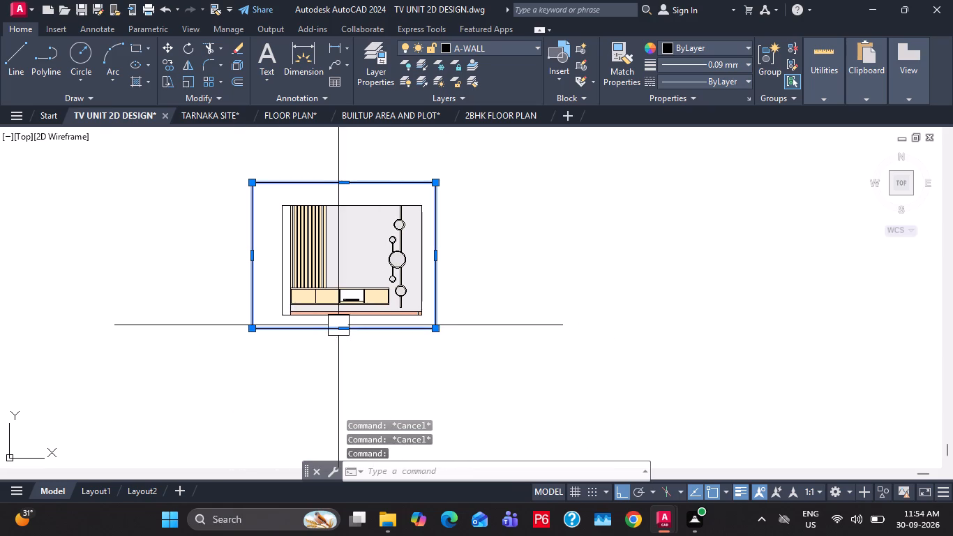
{"action": "left_click", "coordinate": [343, 327]}
{"action": "left_click", "coordinate": [343, 341]}
{"action": "key", "text": "Escape"}
{"action": "left_click", "coordinate": [436, 267]}
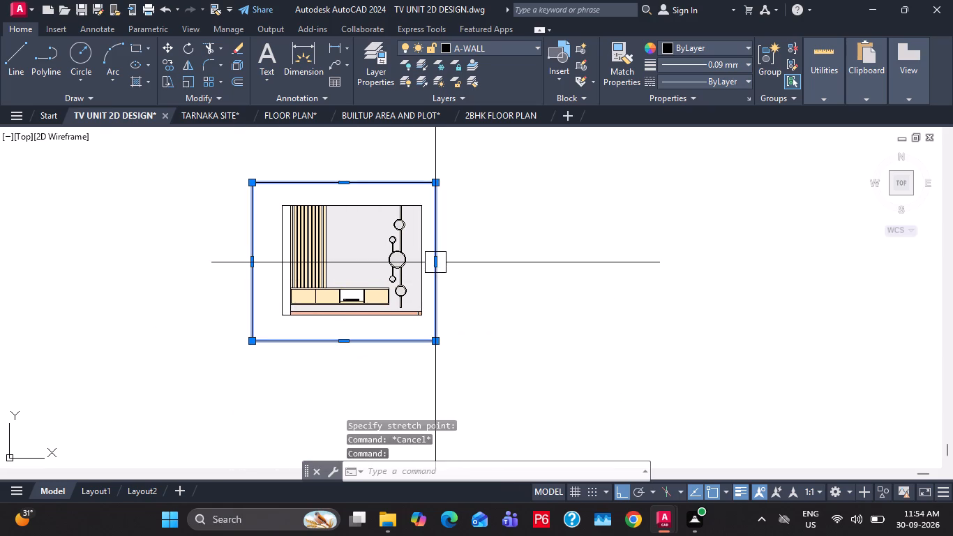
{"action": "left_click", "coordinate": [437, 263]}
{"action": "left_click", "coordinate": [448, 263]}
{"action": "key", "text": "Escape"}
{"action": "key", "text": "Escape"}
{"action": "key", "text": "Escape"}
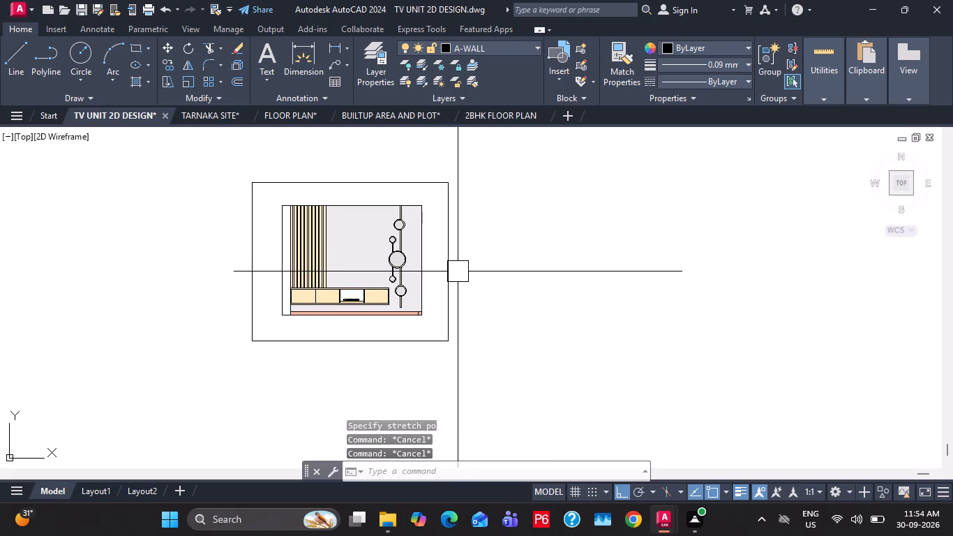
Save the drawing with its adjusted border.
{"action": "key", "text": "ctrl+s"}
{"action": "key", "text": "ctrl+s"}
Set up a plot using DWG To PDF.pc3 on ISO full bleed A4 (210.00 x 297.00 MM) paper.
{"action": "key", "text": "ctrl+p"}
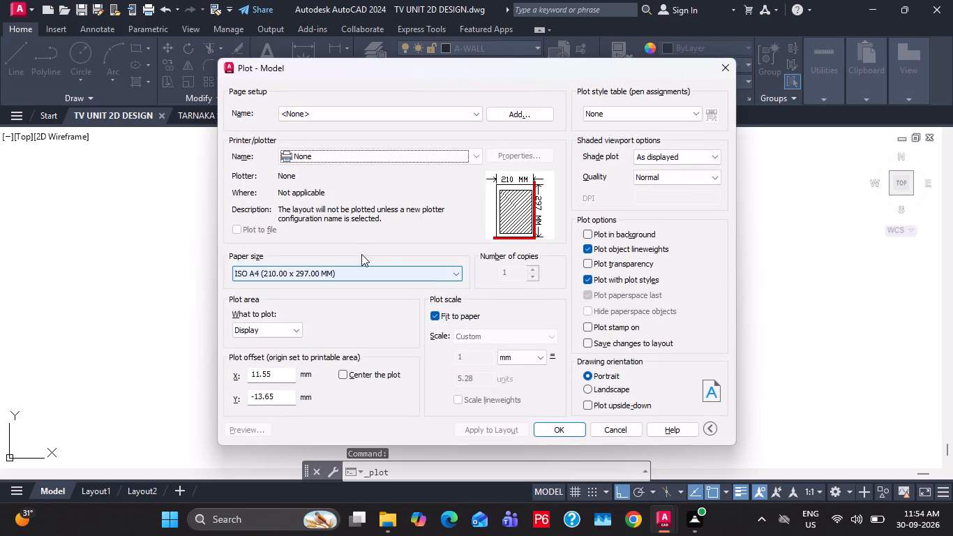
{"action": "left_click", "coordinate": [361, 163]}
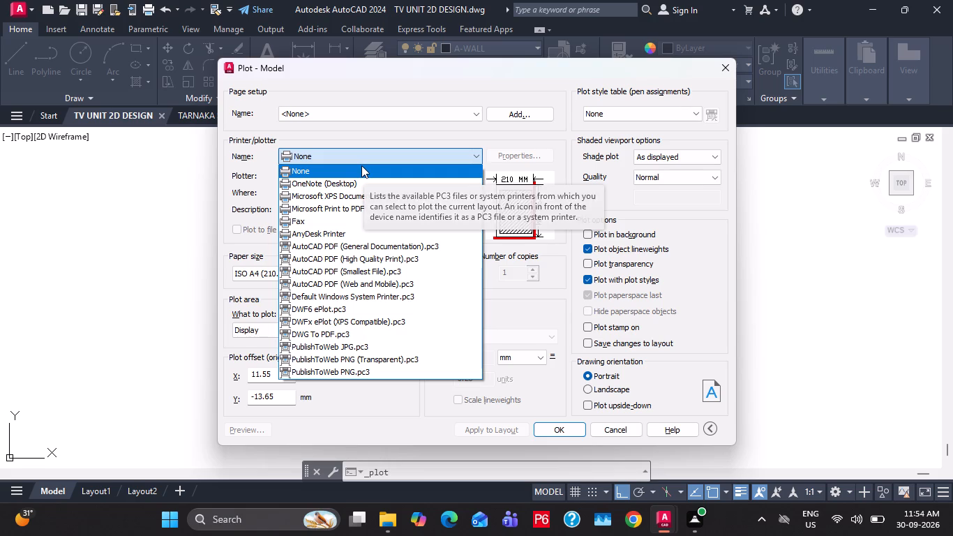
{"action": "left_click", "coordinate": [346, 336]}
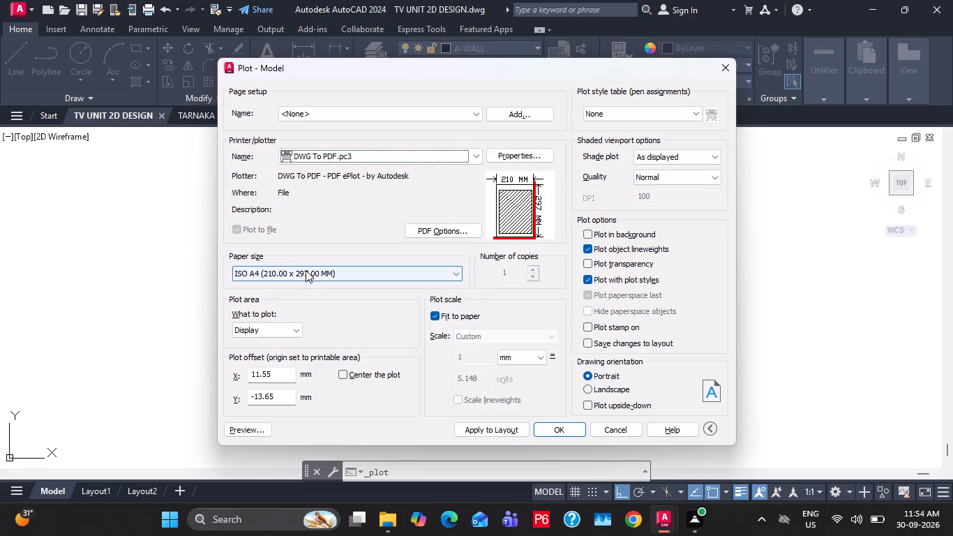
{"action": "left_click", "coordinate": [306, 270]}
{"action": "left_click", "coordinate": [306, 270]}
{"action": "left_click", "coordinate": [306, 270]}
{"action": "left_click", "coordinate": [306, 270]}
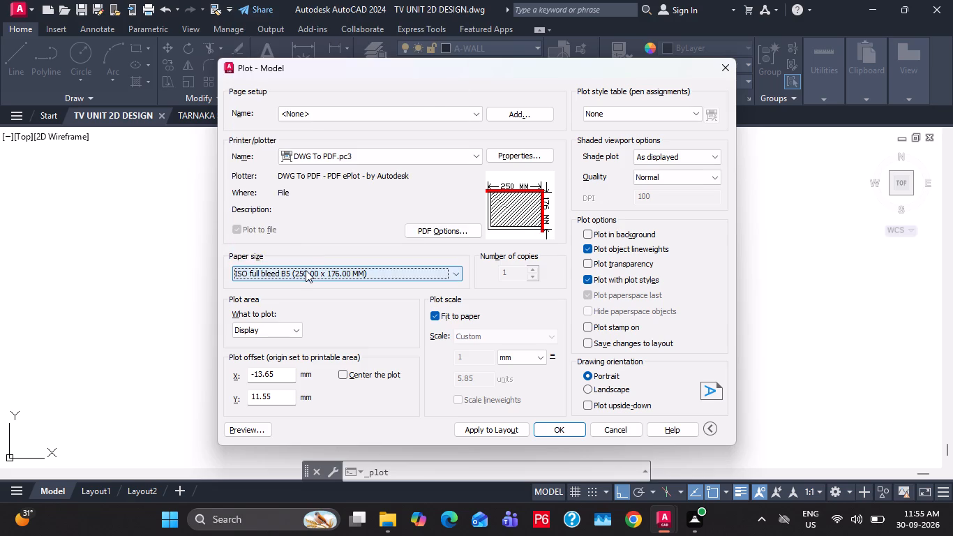
{"action": "left_click", "coordinate": [306, 270]}
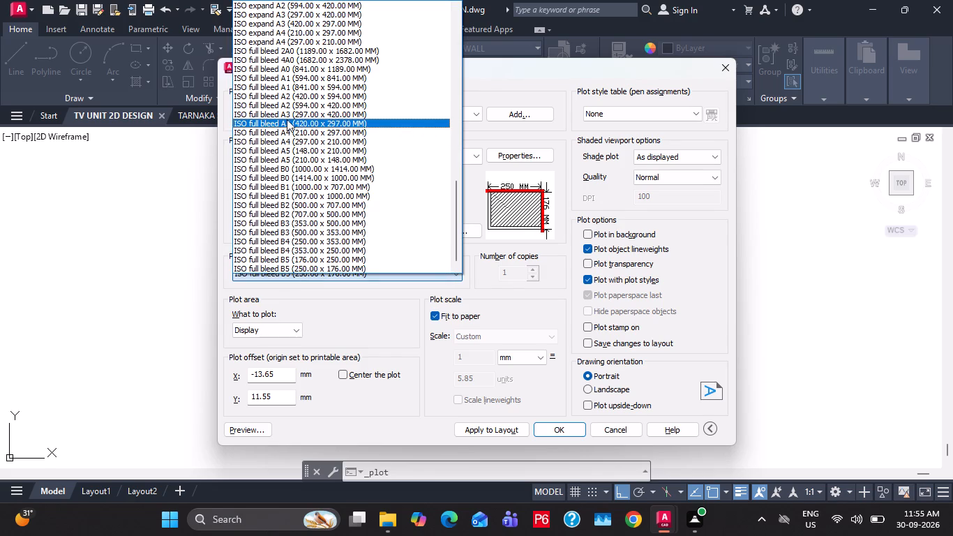
{"action": "left_click", "coordinate": [304, 136]}
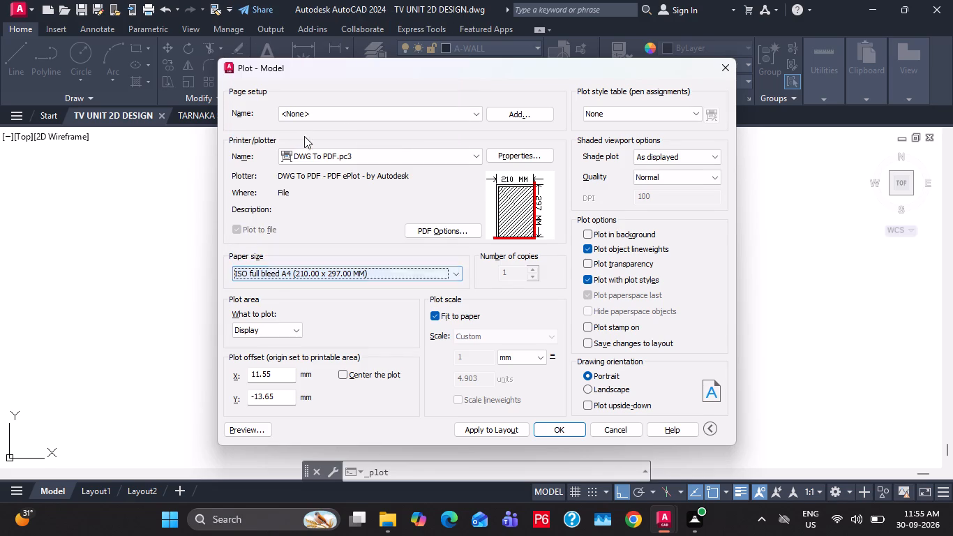
Set the plot area to a window picked along the elevation's border.
{"action": "left_click", "coordinate": [295, 339]}
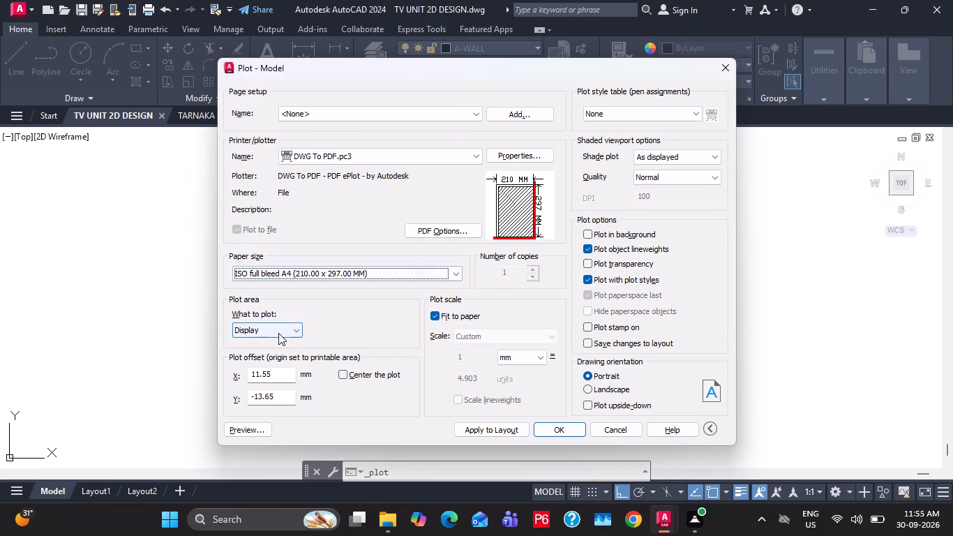
{"action": "left_click", "coordinate": [278, 333]}
{"action": "left_click", "coordinate": [259, 371]}
{"action": "left_click", "coordinate": [253, 185]}
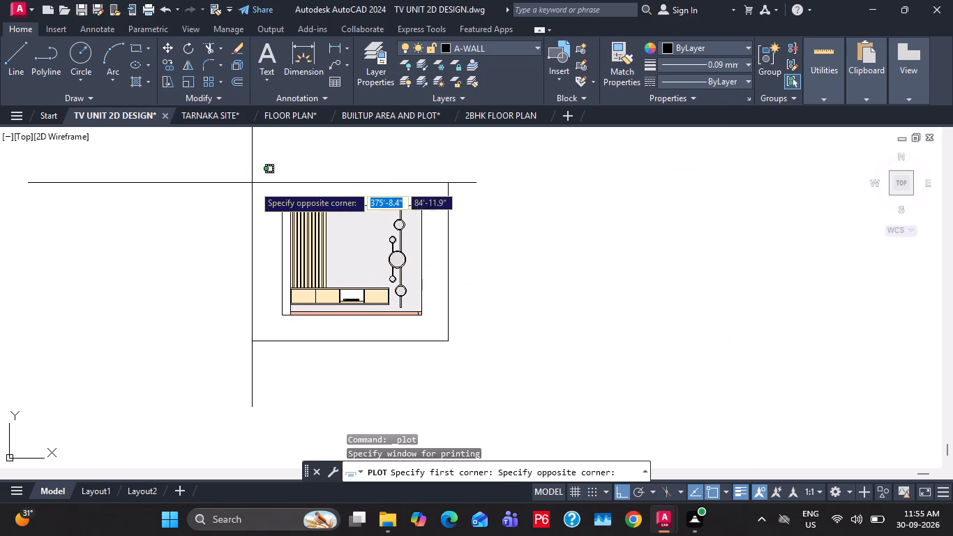
{"action": "left_click", "coordinate": [444, 346]}
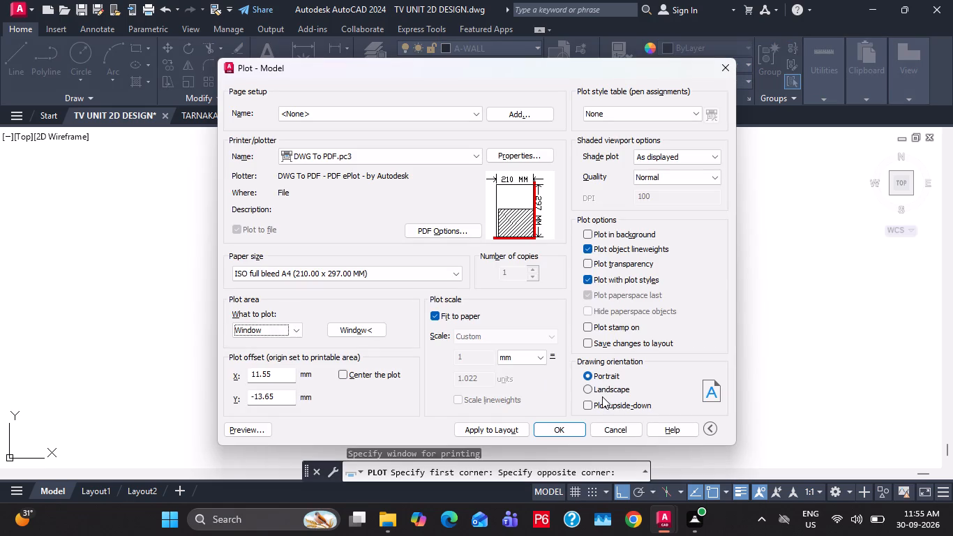
Set the plot orientation to landscape and centre the plot on the sheet.
{"action": "left_click", "coordinate": [601, 396]}
{"action": "left_click", "coordinate": [600, 396]}
{"action": "left_click", "coordinate": [593, 392]}
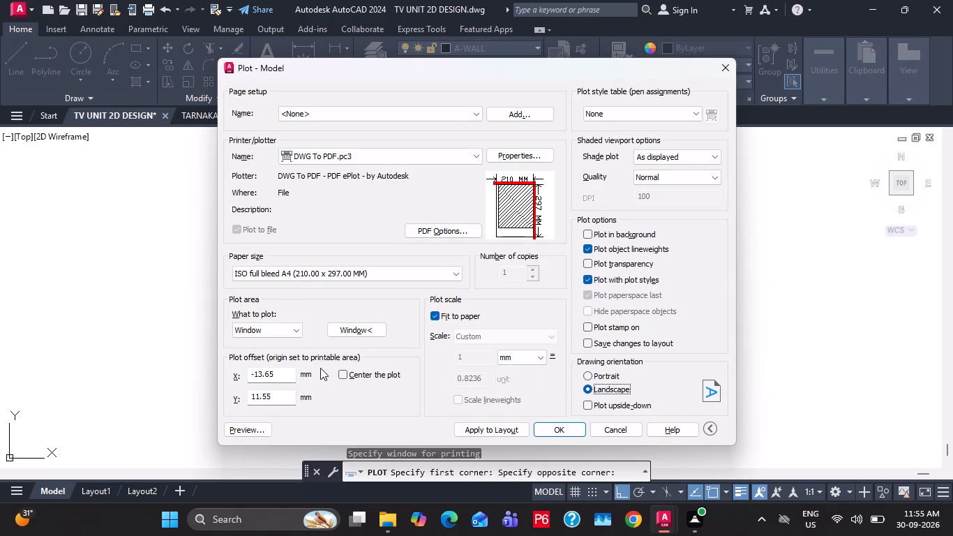
{"action": "left_click", "coordinate": [345, 374]}
Preview the plot and check how the bordered elevation sits on the sheet.
{"action": "left_click", "coordinate": [250, 433]}
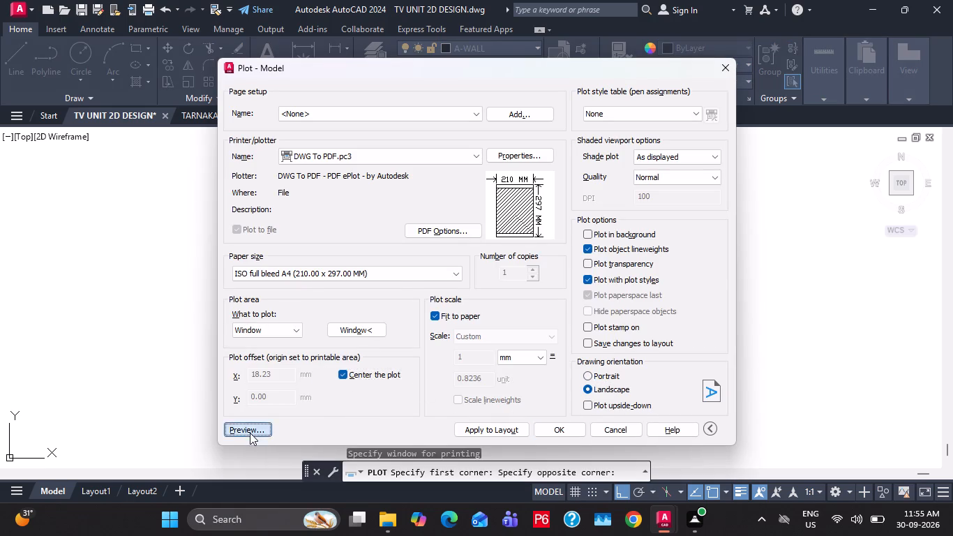
{"action": "scroll", "coordinate": [534, 313], "scroll_direction": "up", "scroll_amount": 1}
{"action": "scroll", "coordinate": [497, 300], "scroll_direction": "down", "scroll_amount": 1}
{"action": "middle_click_drag", "start_coordinate": [571, 350], "coordinate": [509, 364]}
{"action": "key", "text": "Escape"}
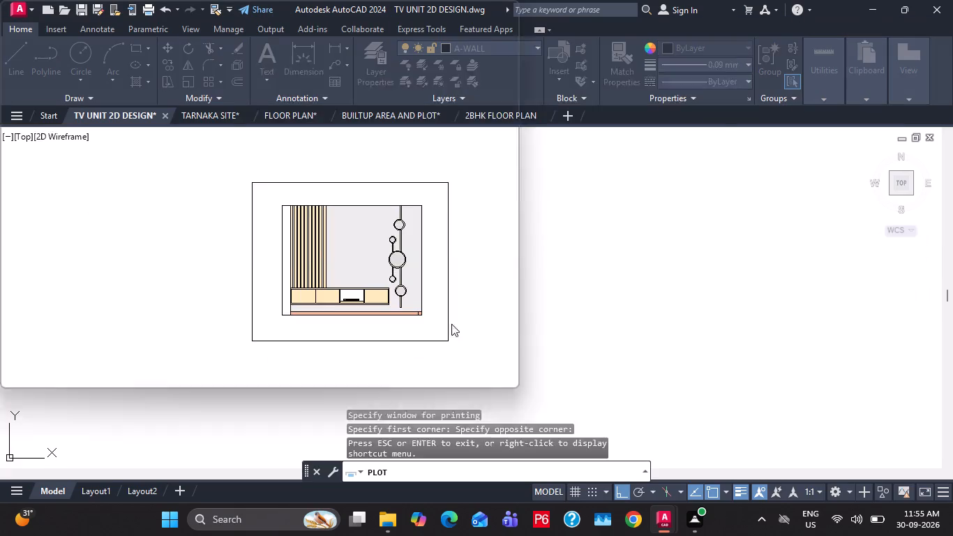
Redefine the plot window slightly outside the border on all sides and apply the plot settings to the layout.
{"action": "double_click", "coordinate": [504, 427]}
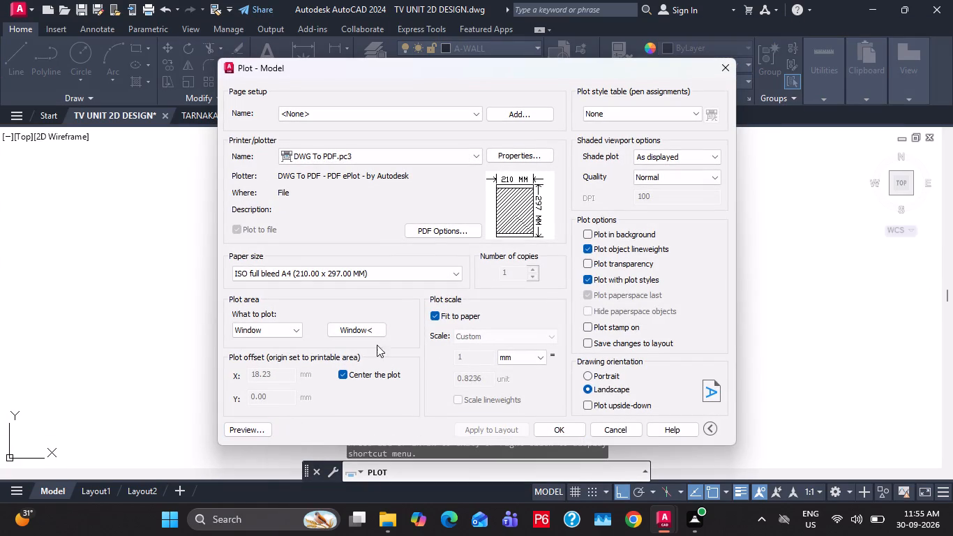
{"action": "left_click", "coordinate": [363, 334]}
{"action": "left_click", "coordinate": [239, 166]}
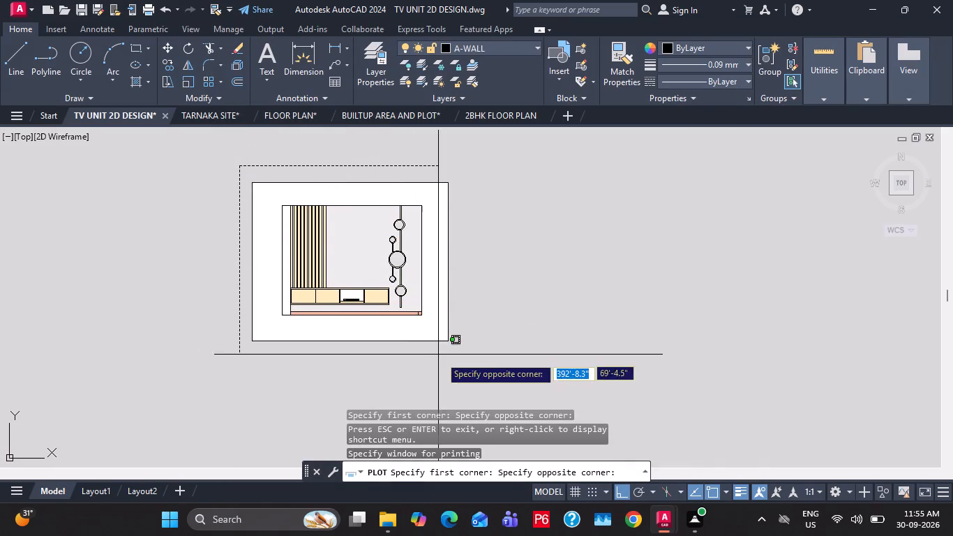
{"action": "left_click", "coordinate": [464, 363]}
{"action": "double_click", "coordinate": [490, 432]}
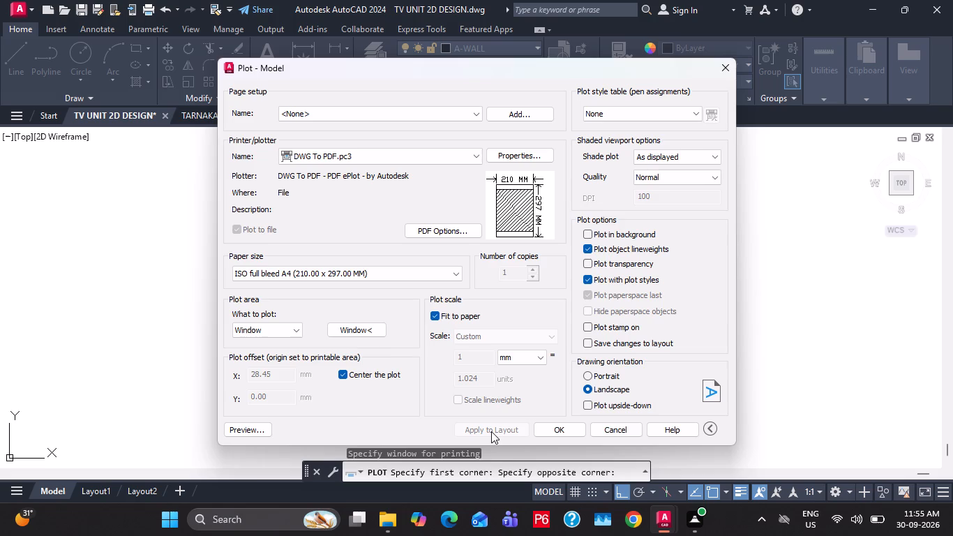
Preview the plot and inspect the bordered elevation's placement, slats, cabinets and ring decoration up close.
{"action": "left_click", "coordinate": [256, 432]}
{"action": "scroll", "coordinate": [539, 266], "scroll_direction": "up", "scroll_amount": 1}
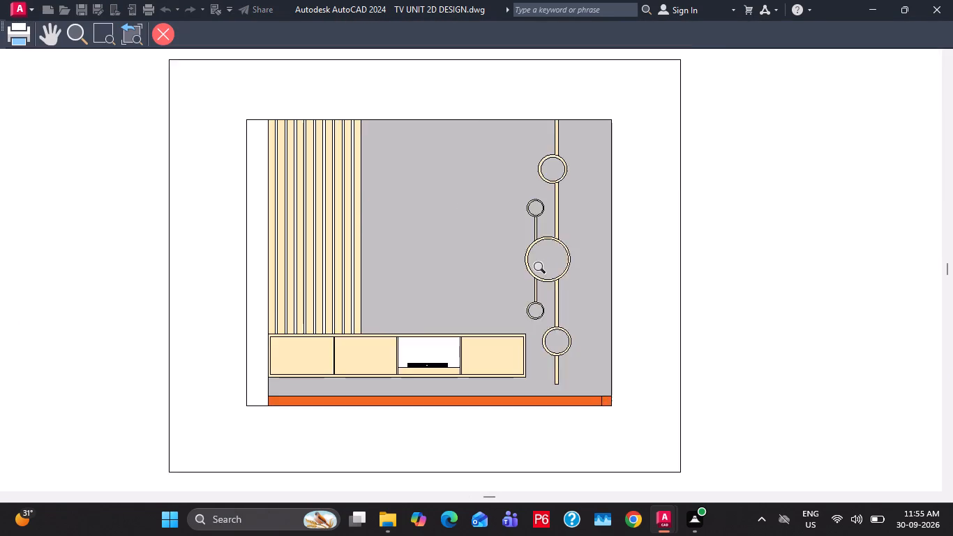
{"action": "middle_click_drag", "start_coordinate": [546, 271], "coordinate": [438, 276]}
{"action": "scroll", "coordinate": [433, 277], "scroll_direction": "up", "scroll_amount": 1}
{"action": "scroll", "coordinate": [372, 202], "scroll_direction": "down", "scroll_amount": 2}
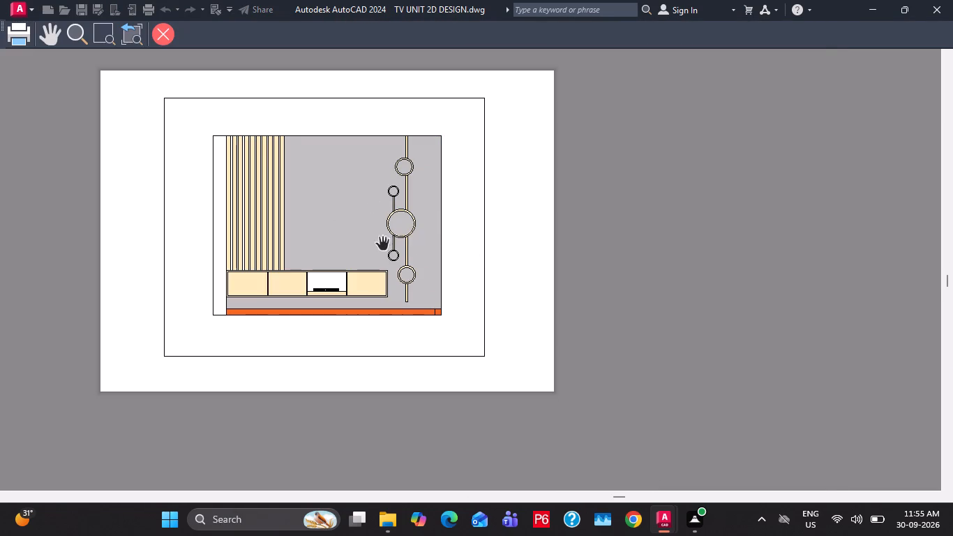
{"action": "scroll", "coordinate": [382, 244], "scroll_direction": "up", "scroll_amount": 2}
{"action": "middle_click_drag", "start_coordinate": [274, 172], "coordinate": [369, 323]}
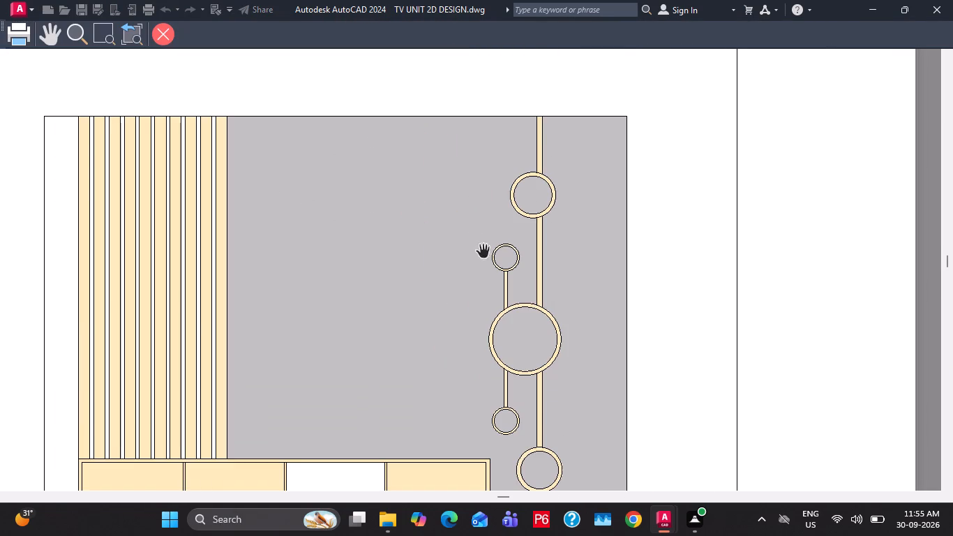
{"action": "scroll", "coordinate": [488, 245], "scroll_direction": "up", "scroll_amount": 4}
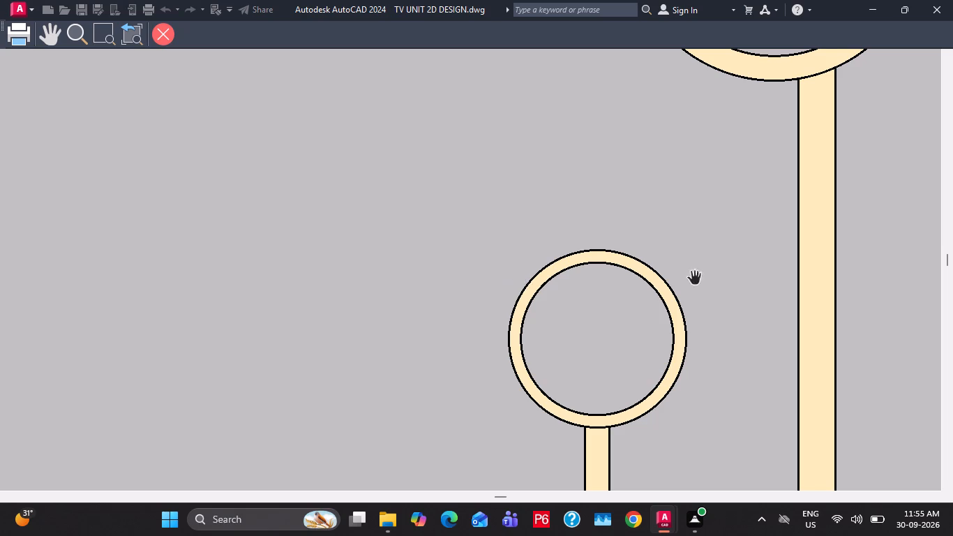
{"action": "scroll", "coordinate": [708, 306], "scroll_direction": "down", "scroll_amount": 6}
{"action": "scroll", "coordinate": [613, 195], "scroll_direction": "down", "scroll_amount": 2}
{"action": "middle_click_drag", "start_coordinate": [616, 235], "coordinate": [497, 195]}
{"action": "scroll", "coordinate": [495, 194], "scroll_direction": "up", "scroll_amount": 2}
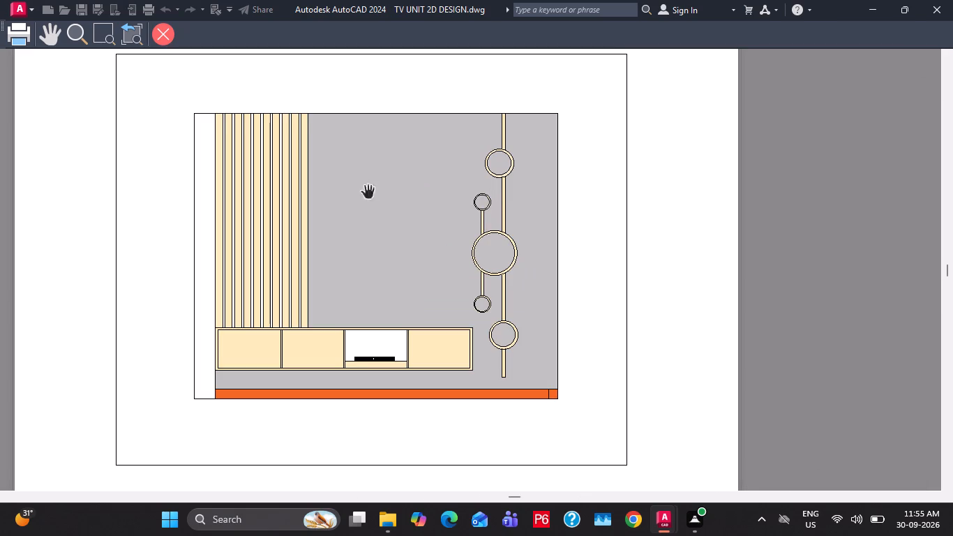
Plot the sheet to TV UNIT 2D DESIGN-Model.pdf in New folder inside the desktop's FUJI folder, and close the PDF that opens.
{"action": "left_click", "coordinate": [14, 41]}
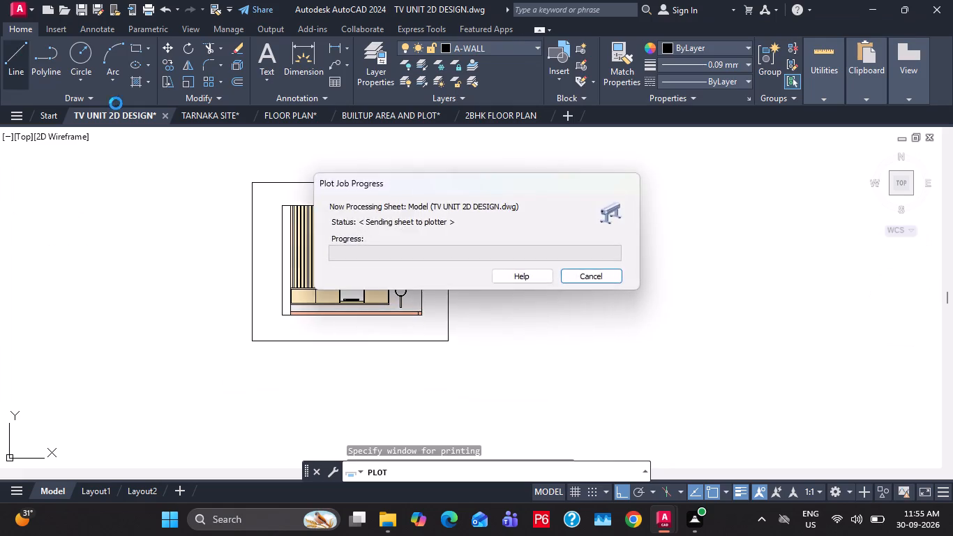
{"action": "left_click", "coordinate": [296, 228]}
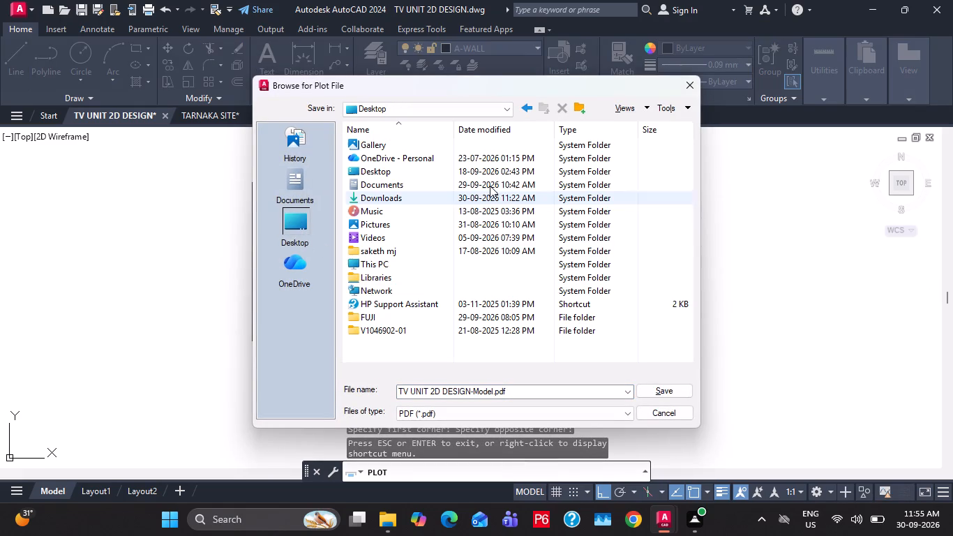
{"action": "double_click", "coordinate": [393, 320]}
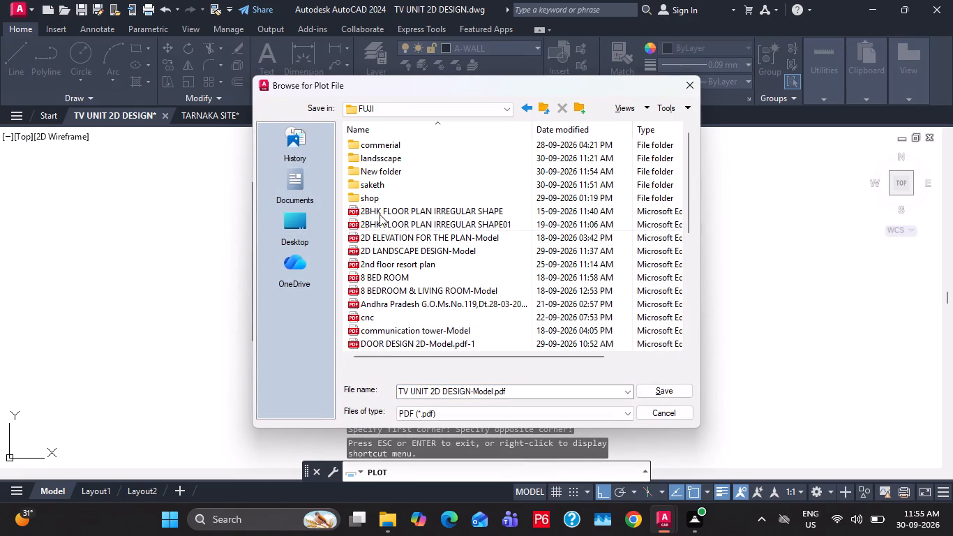
{"action": "double_click", "coordinate": [387, 174]}
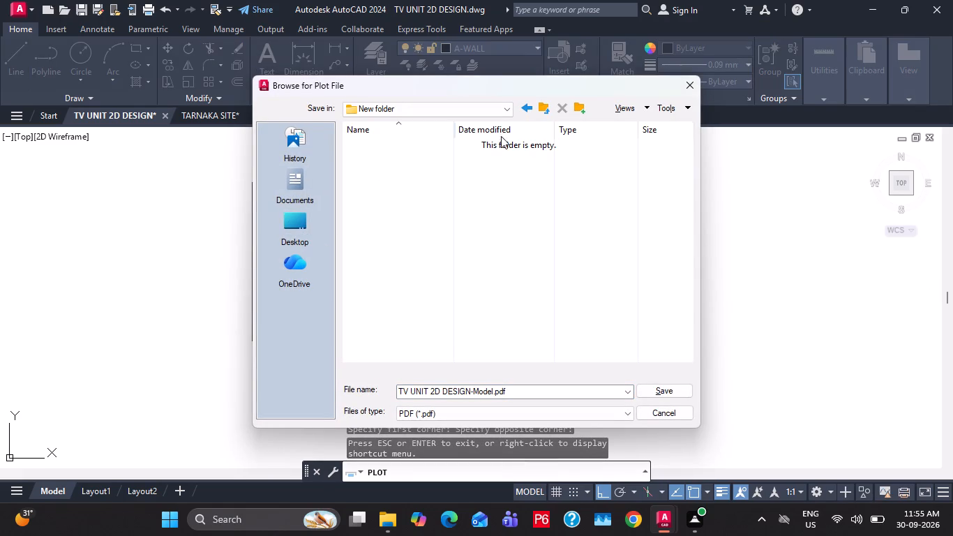
{"action": "left_click", "coordinate": [517, 110]}
{"action": "left_click", "coordinate": [522, 107]}
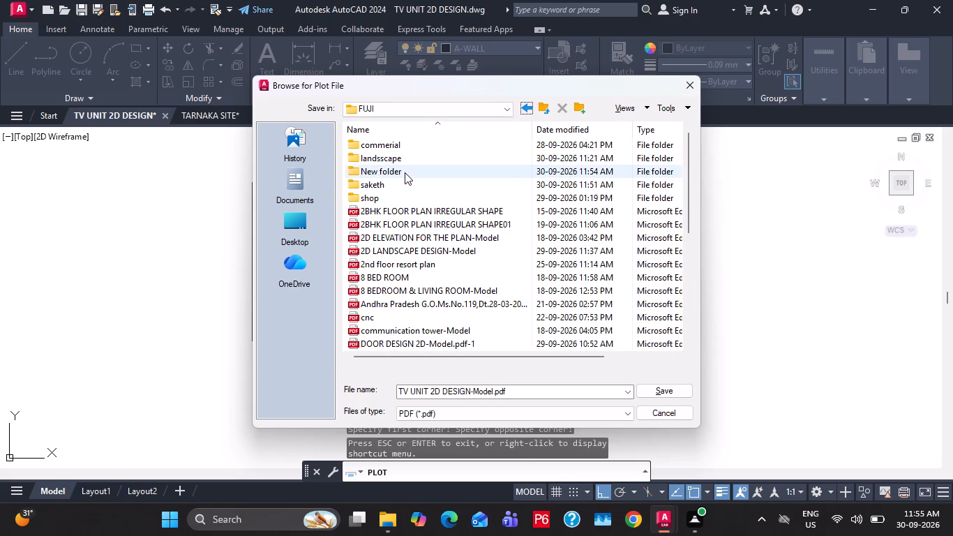
{"action": "left_click", "coordinate": [405, 172]}
{"action": "left_click", "coordinate": [405, 172]}
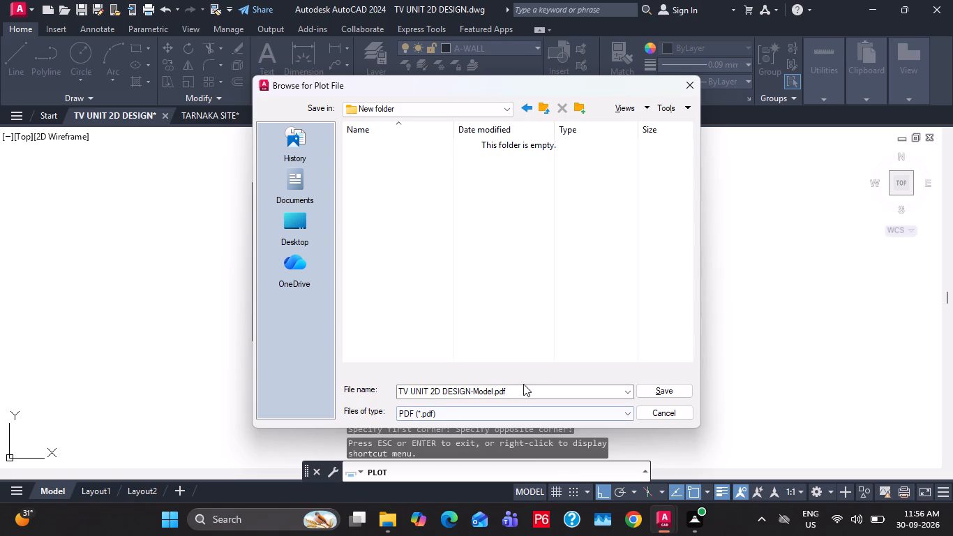
{"action": "left_click", "coordinate": [523, 384]}
{"action": "left_click", "coordinate": [670, 389]}
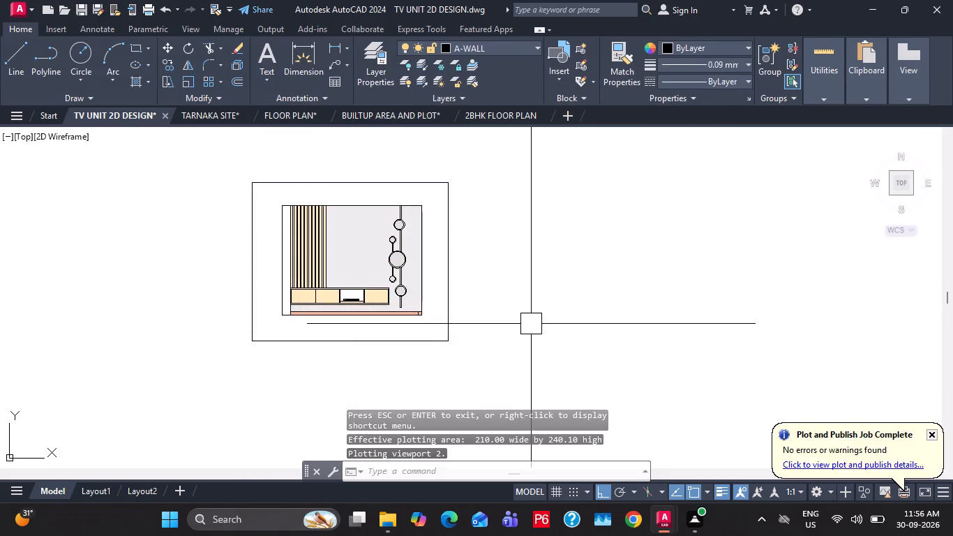
{"action": "left_click", "coordinate": [945, 13]}
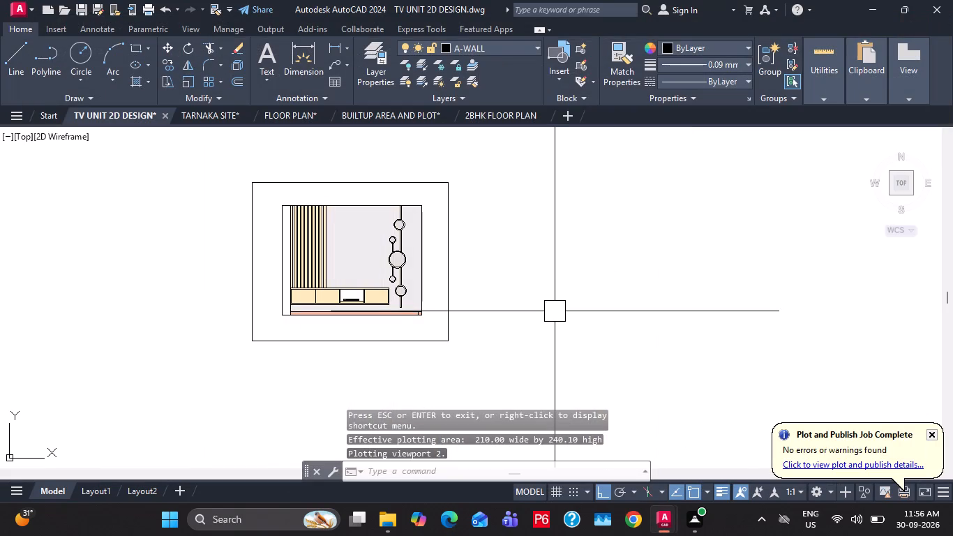
Turn off command logging with LOGFILEOFF.
{"action": "type", "text": "LOG"}
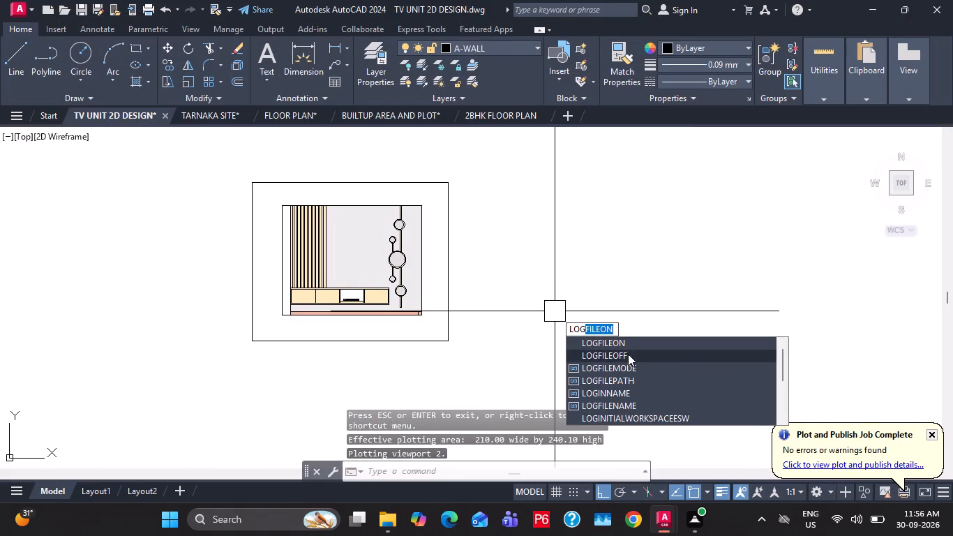
{"action": "left_click", "coordinate": [627, 354]}
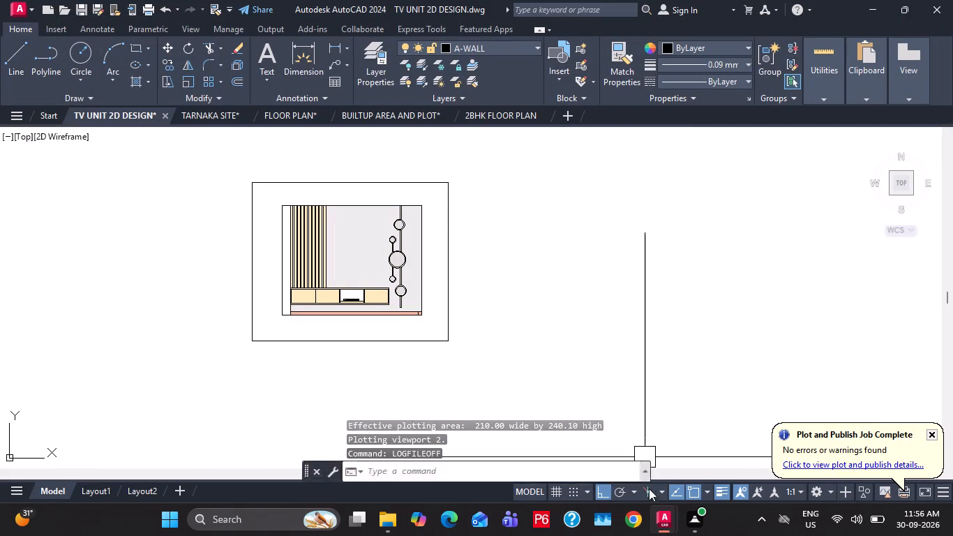